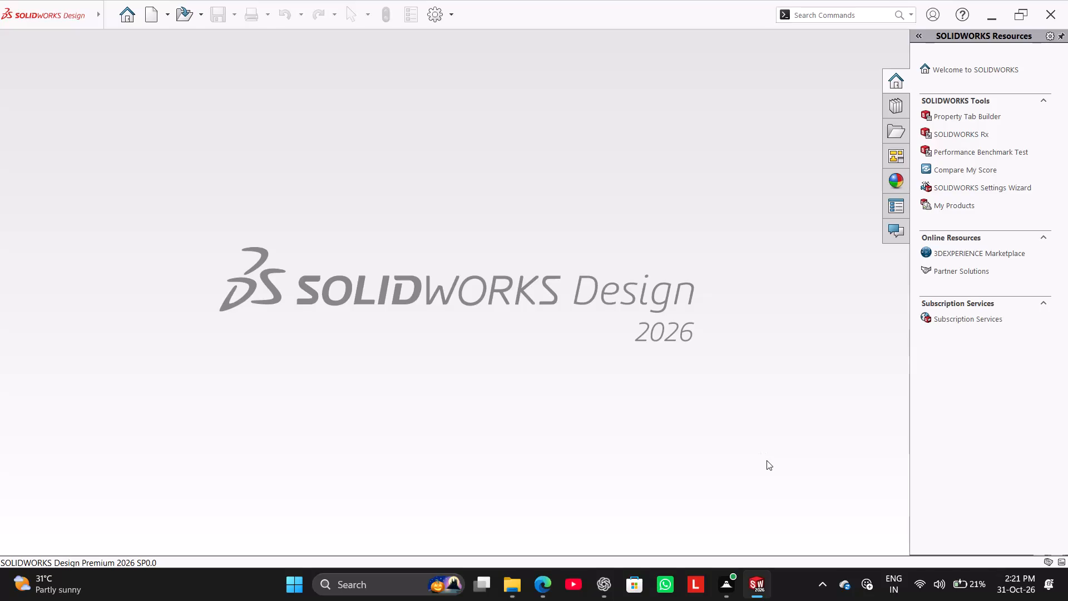
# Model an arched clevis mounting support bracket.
# Create a new part document.
pyautogui.click(151, 21)
pyautogui.click(445, 440)
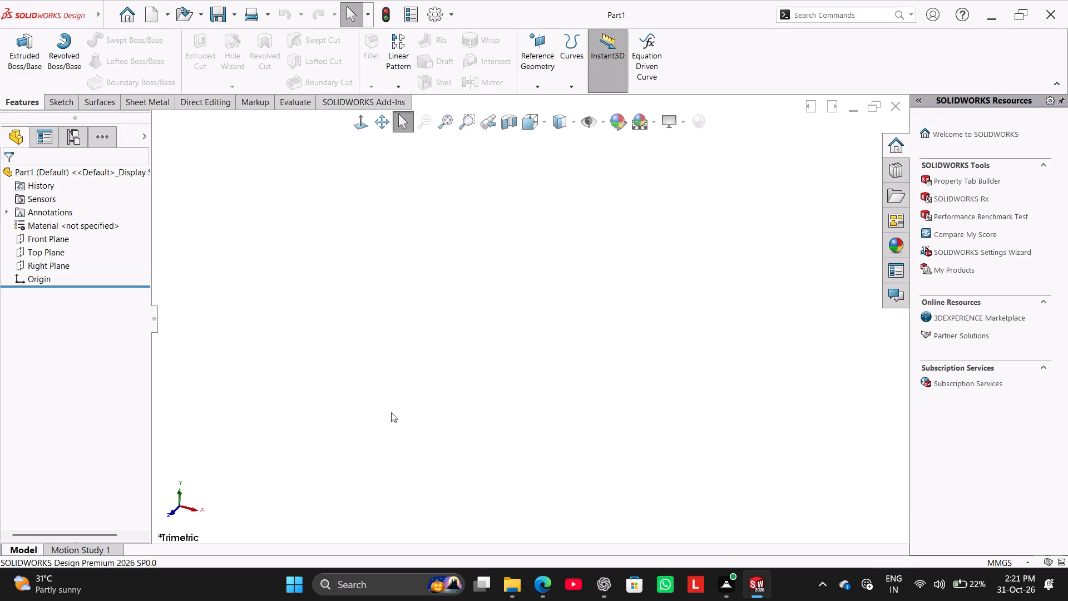
# Open a new sketch on the Front Plane.
pyautogui.click(50, 236)
pyautogui.click(66, 218)
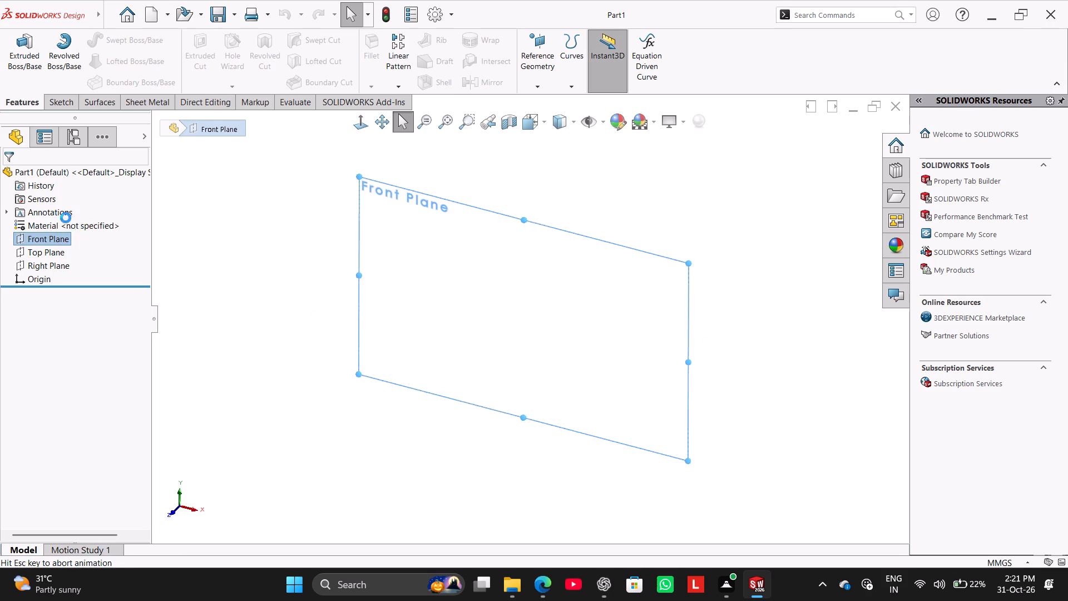
pyautogui.click(301, 355)
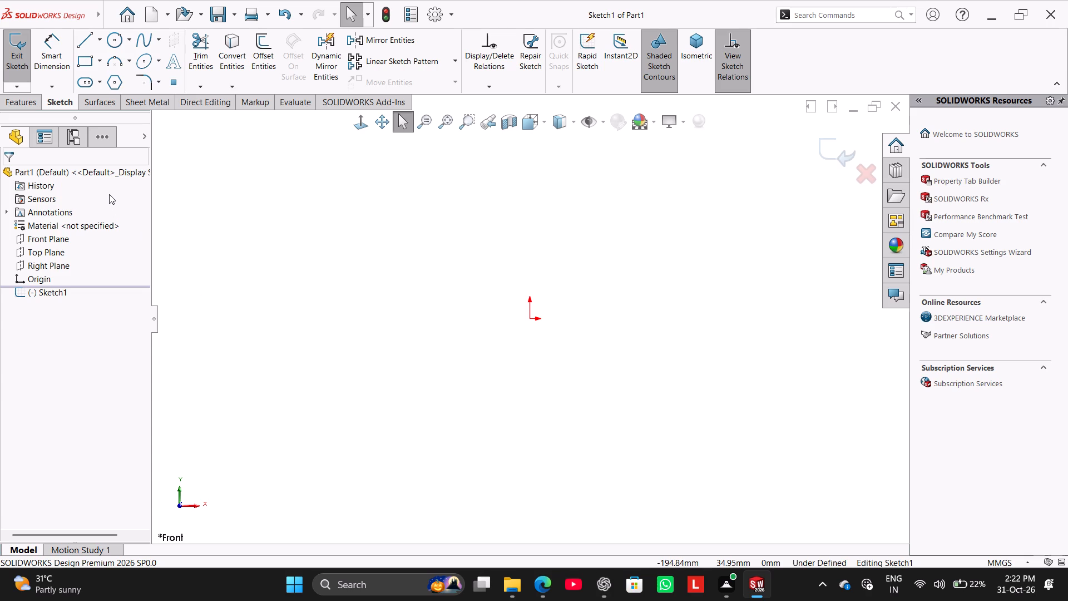
# Sketch a six-line profile from the origin with a vertical left edge about 87 mm, sloping top, lower-right notch, and bottom edge ending near the origin.
pyautogui.click(87, 44)
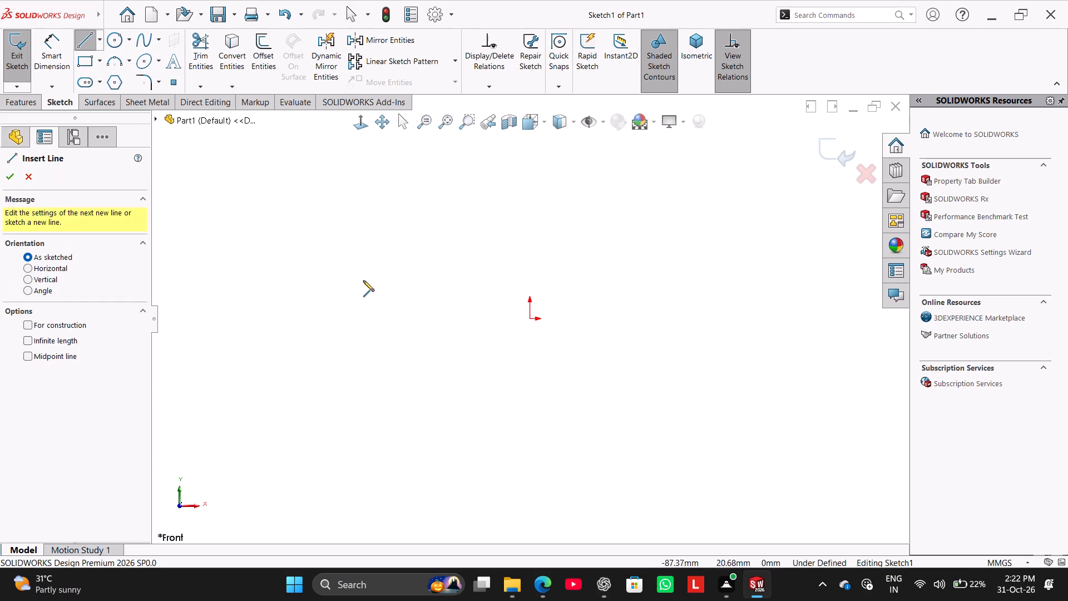
pyautogui.click(531, 318)
pyautogui.click(530, 152)
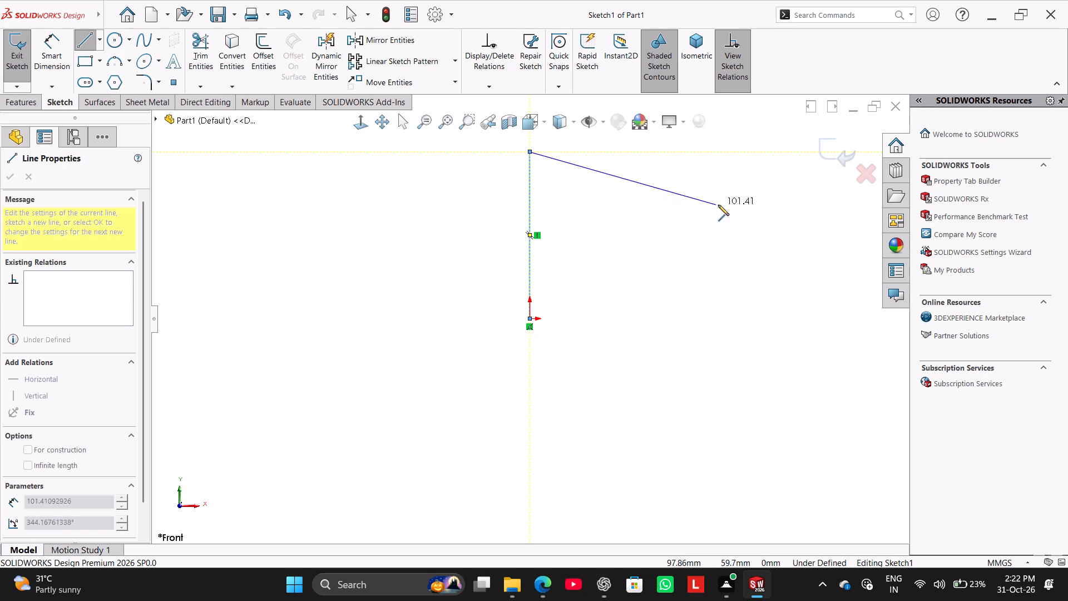
pyautogui.click(795, 212)
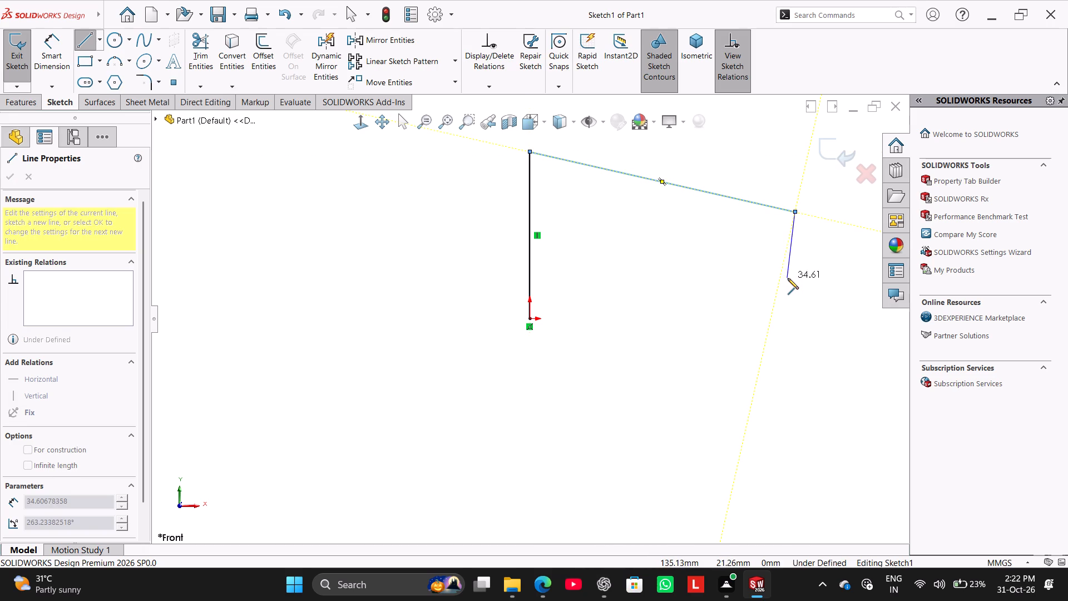
pyautogui.click(786, 292)
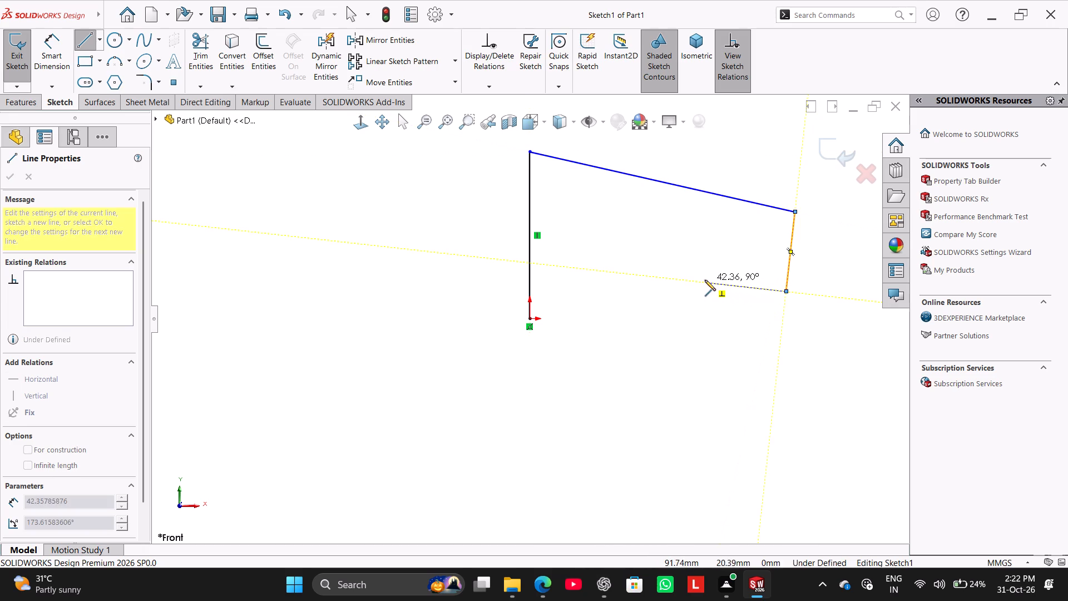
pyautogui.click(703, 280)
pyautogui.click(689, 355)
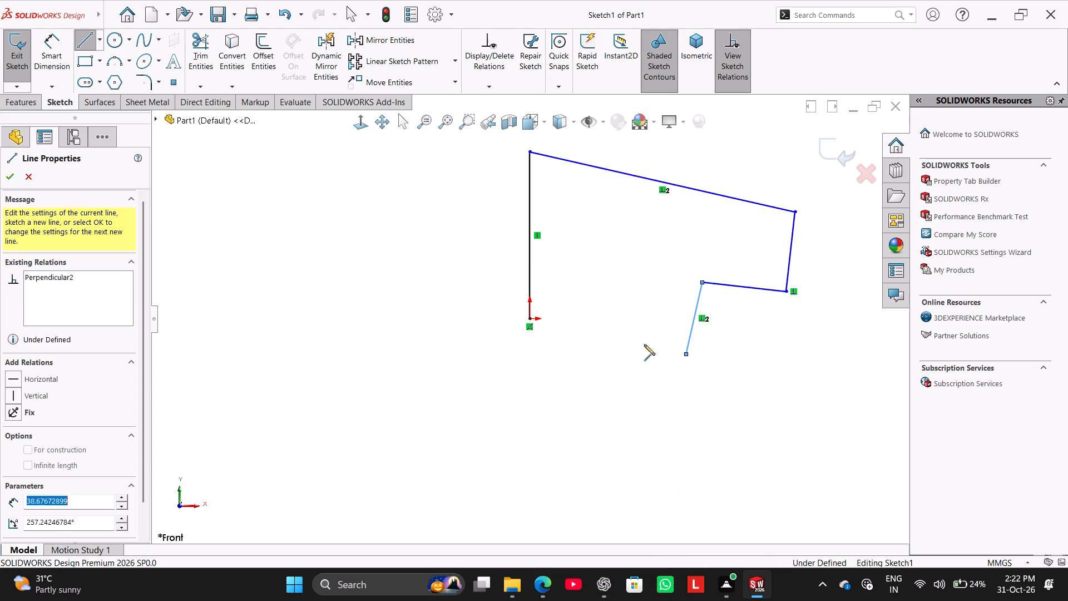
pyautogui.click(526, 320)
pyautogui.rightClick(335, 383)
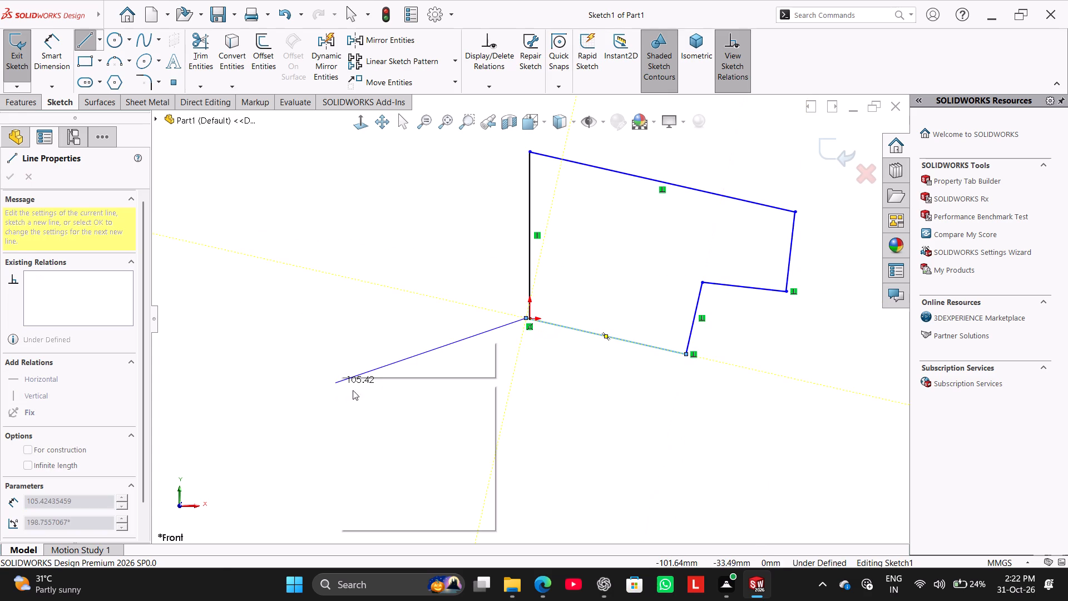
pyautogui.click(358, 390)
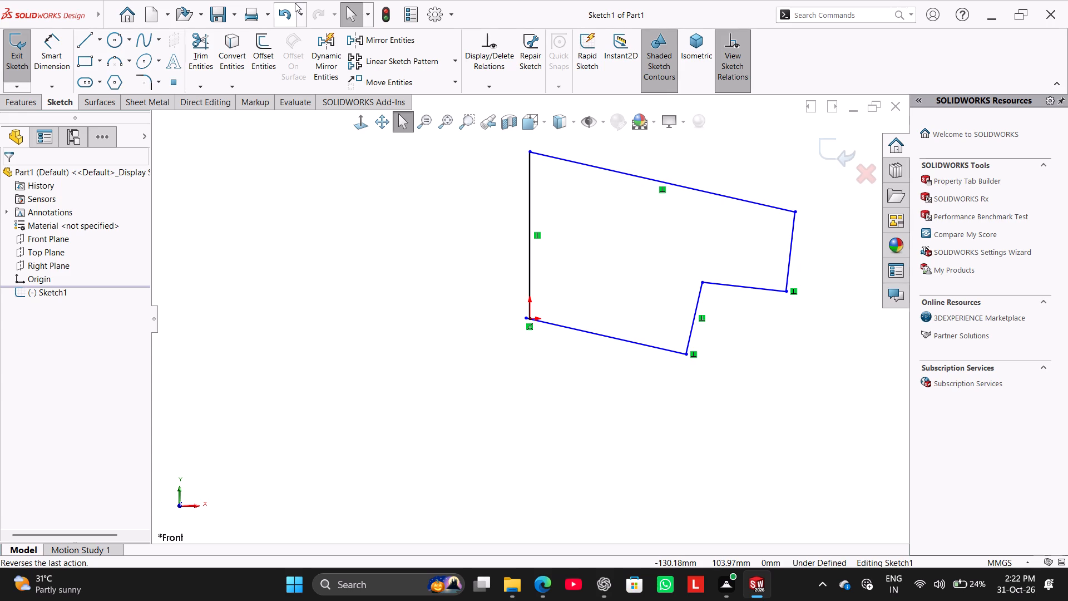
# Dimension the profile's vertical left edge to 56 mm.
pyautogui.click(65, 53)
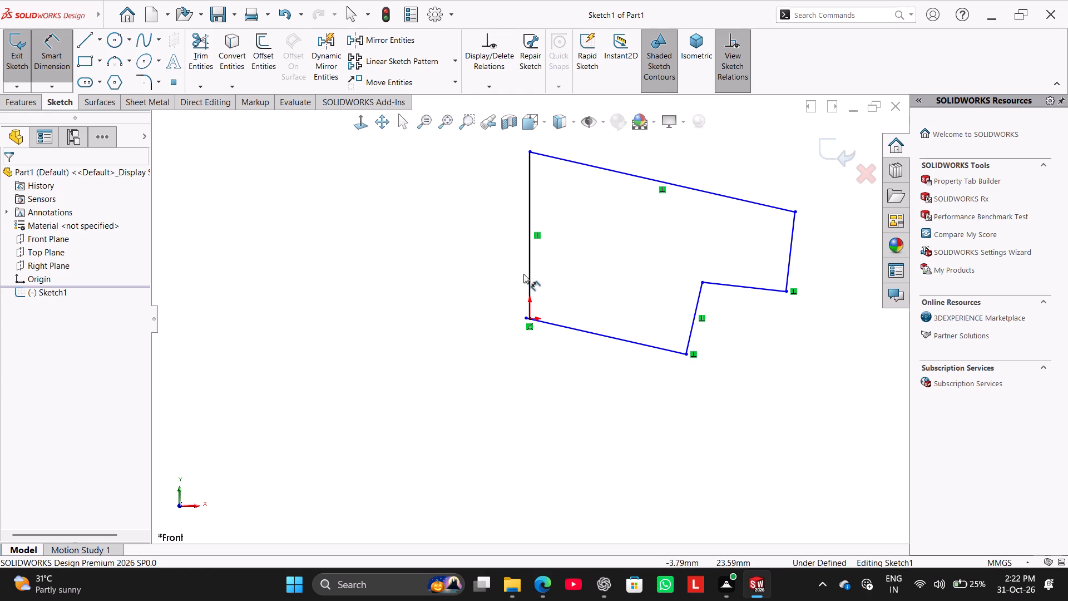
pyautogui.moveTo(528, 279); pyautogui.dragTo(522, 277)
pyautogui.click(449, 240)
pyautogui.write('56')
pyautogui.press('Return')
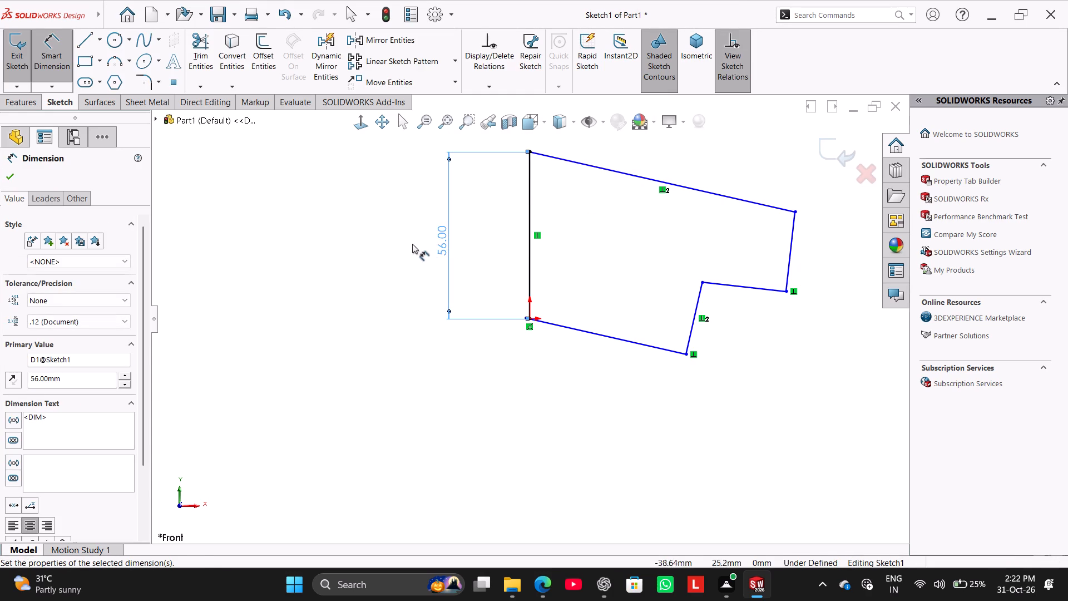
pyautogui.rightClick(410, 242)
pyautogui.click(439, 276)
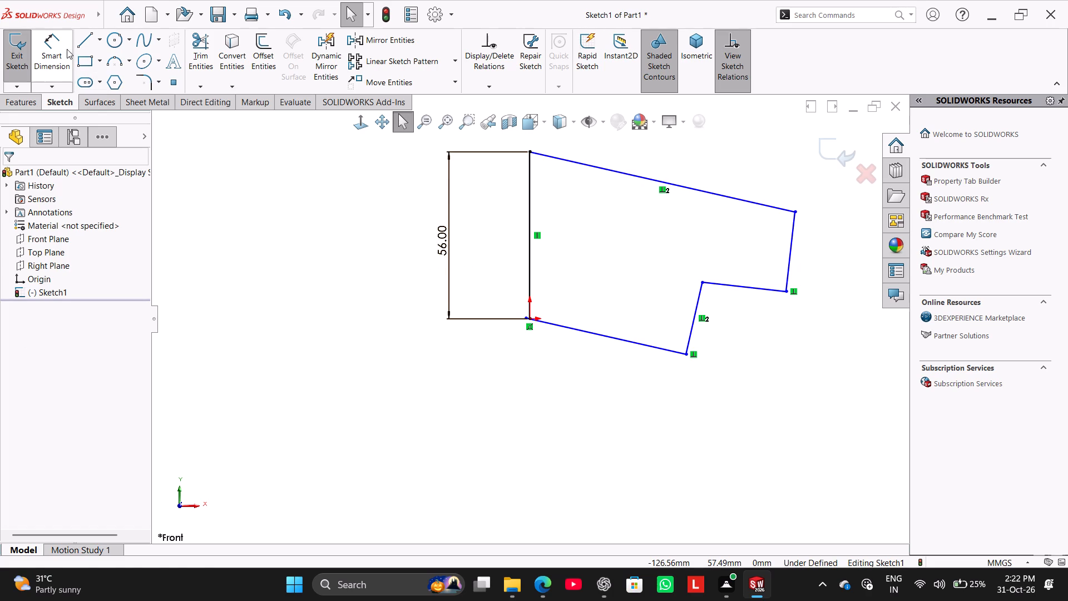
# Dimension the angle between the vertical left edge and the sloping top edge to 80°.
pyautogui.click(52, 42)
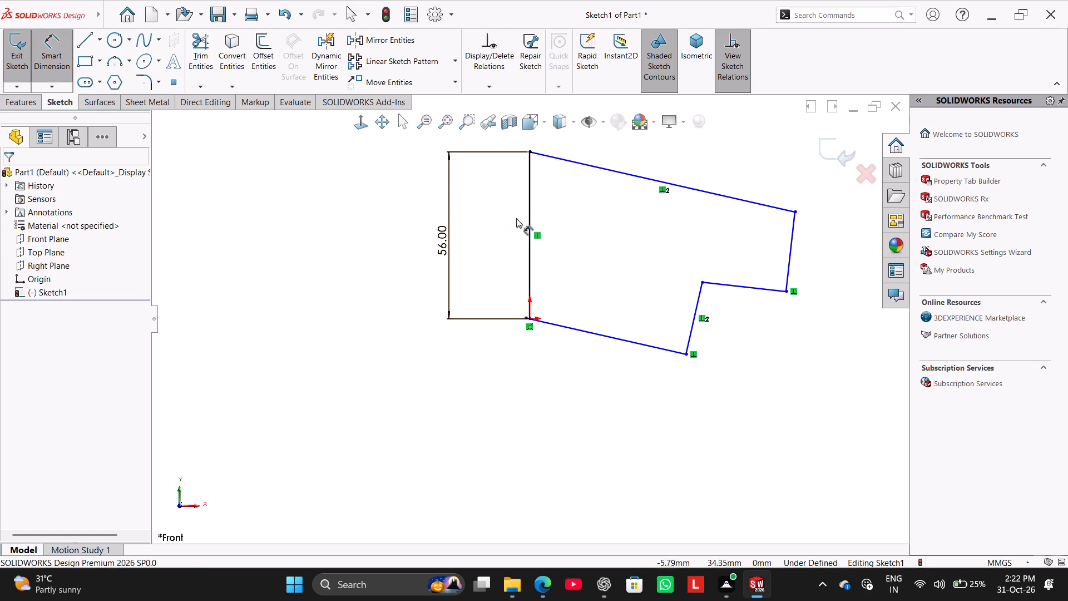
pyautogui.click(528, 225)
pyautogui.click(578, 165)
pyautogui.click(561, 198)
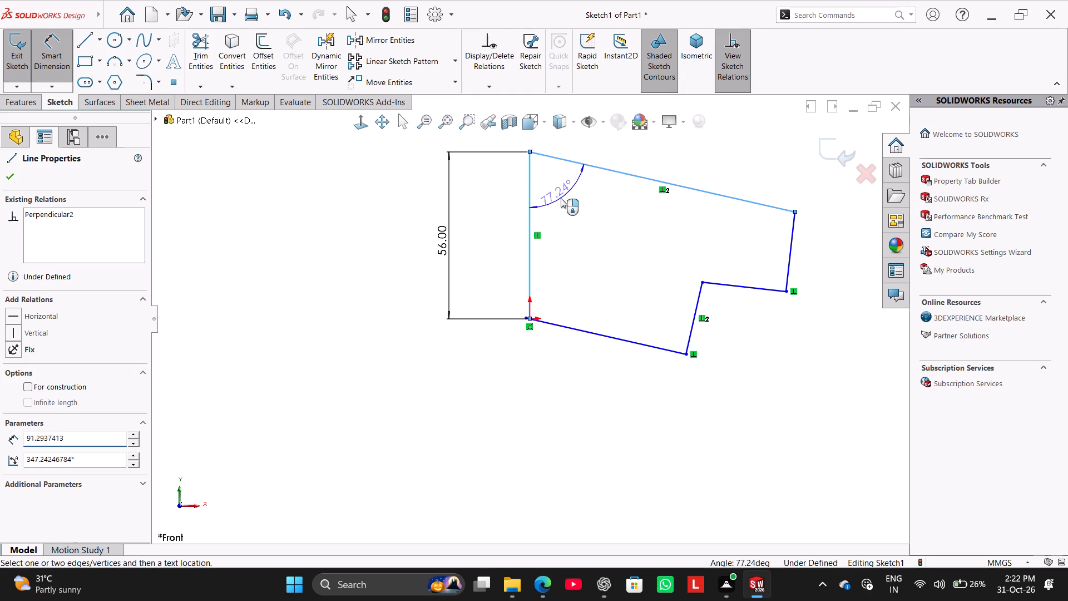
pyautogui.write('80')
pyautogui.press('Return')
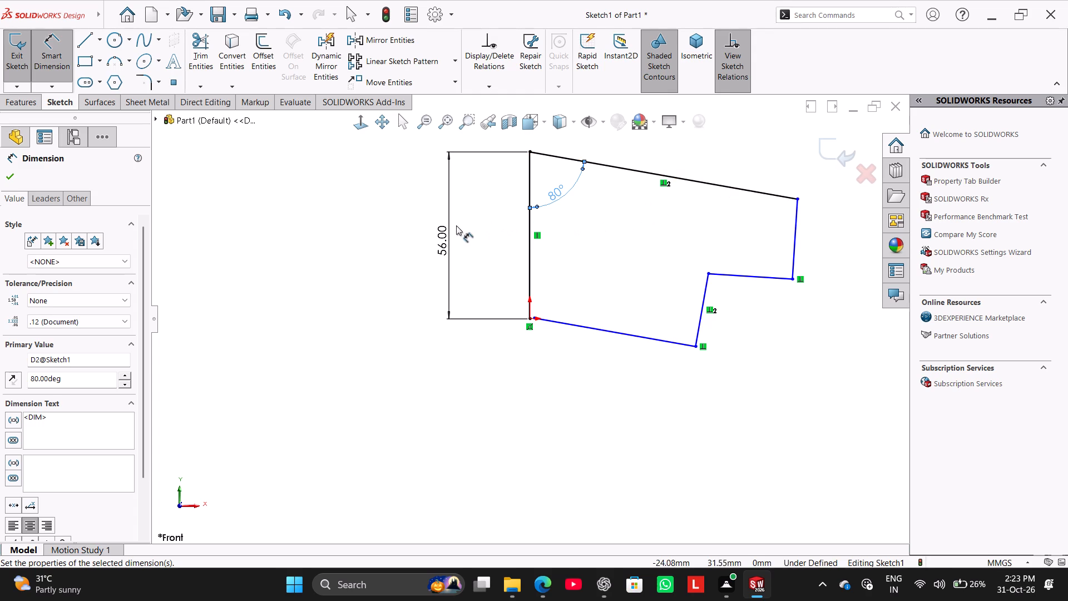
pyautogui.rightClick(441, 229)
pyautogui.click(469, 262)
# Delete the 56 mm dimension from the vertical left edge.
pyautogui.rightClick(445, 245)
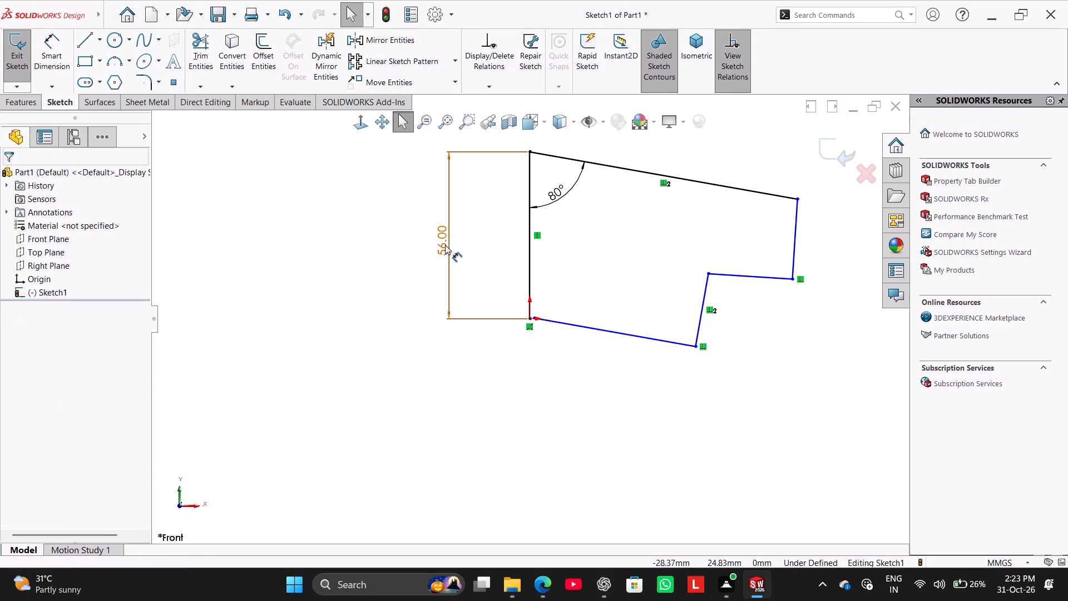
pyautogui.click(477, 398)
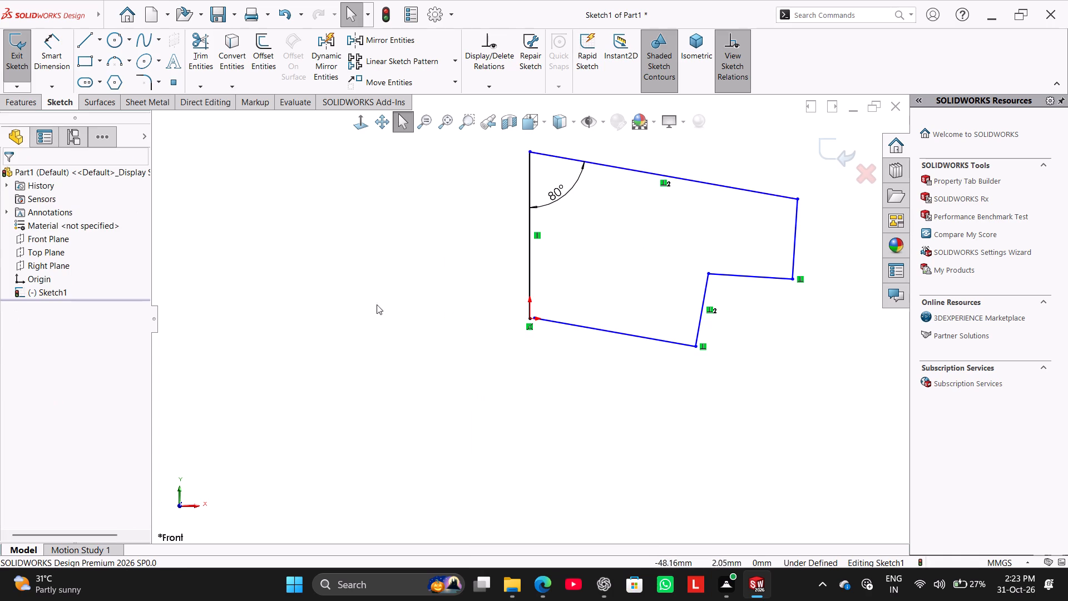
# Sketch a circle of about 10.5 mm radius inside the profile, near the vertical left edge.
pyautogui.click(110, 37)
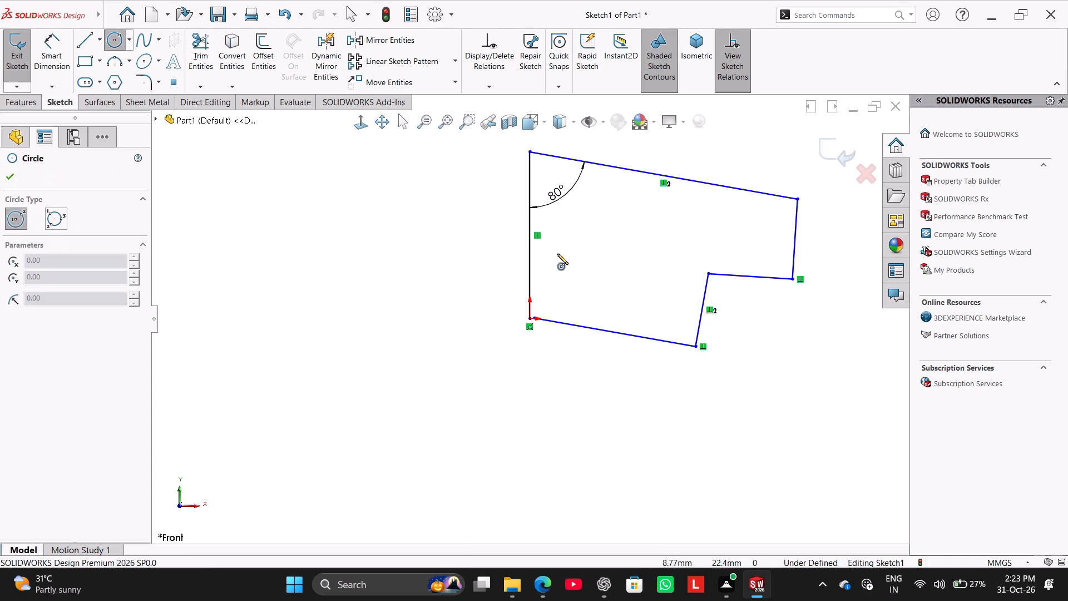
pyautogui.click(592, 259)
pyautogui.click(616, 282)
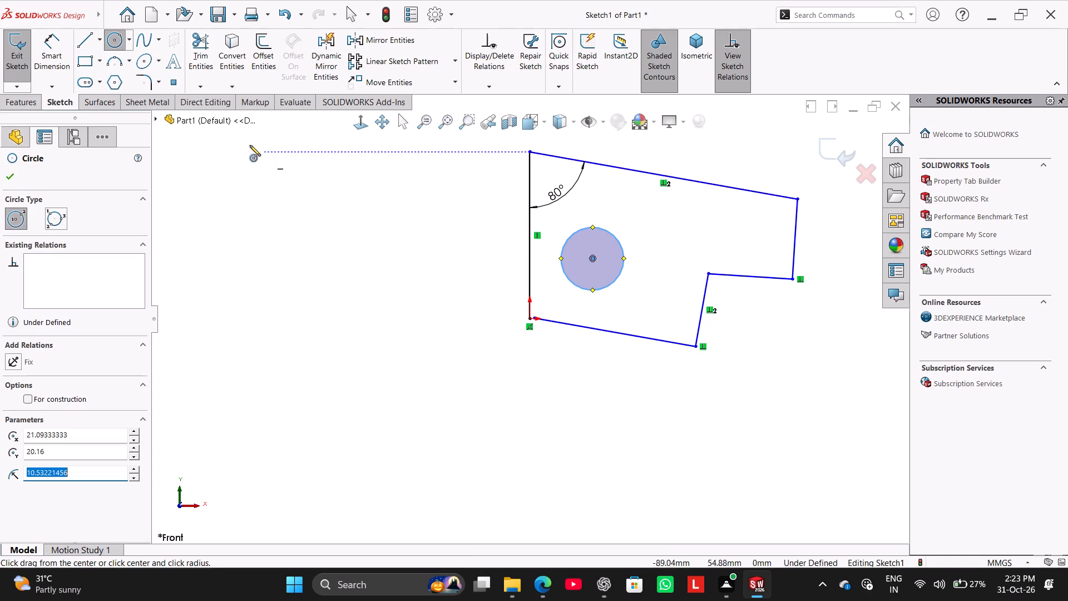
# Dimension the vertical distance from the origin to the circle's centre to 24 mm.
pyautogui.click(57, 46)
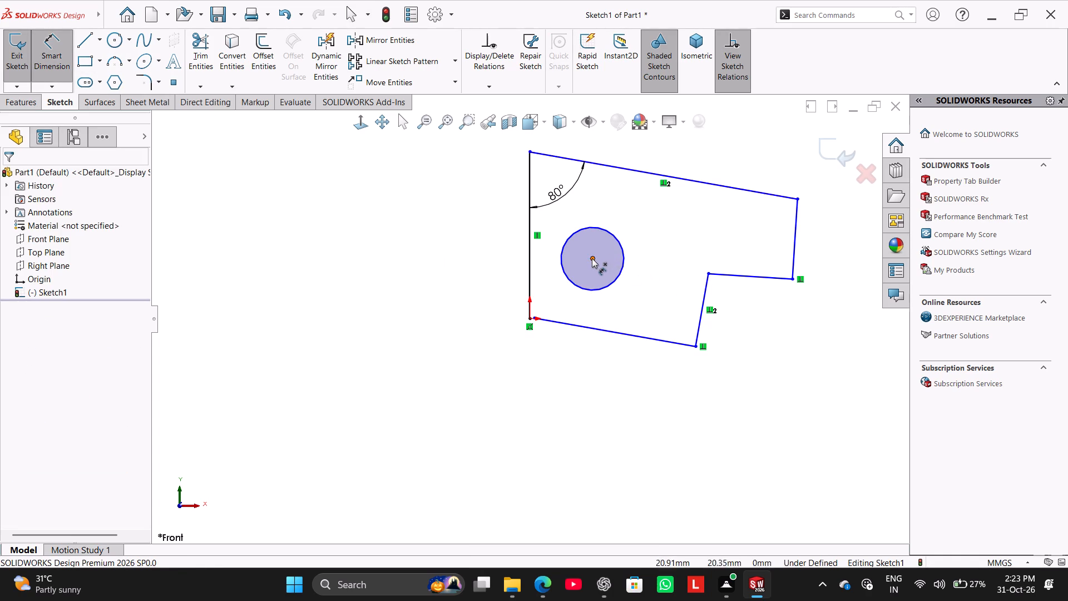
pyautogui.click(592, 258)
pyautogui.click(528, 319)
pyautogui.click(455, 278)
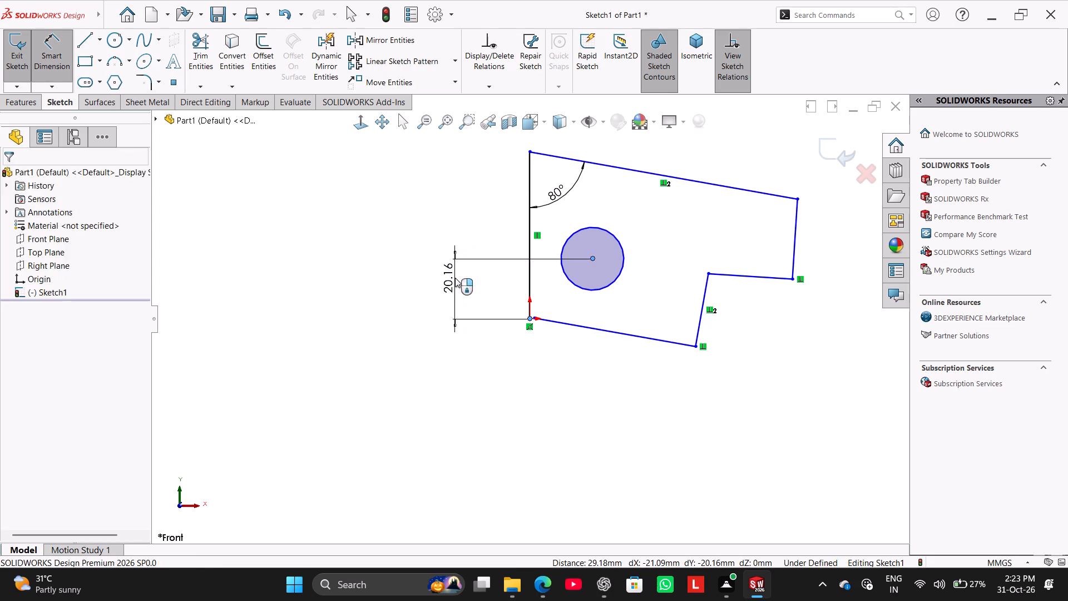
pyautogui.write('24')
pyautogui.press('Return')
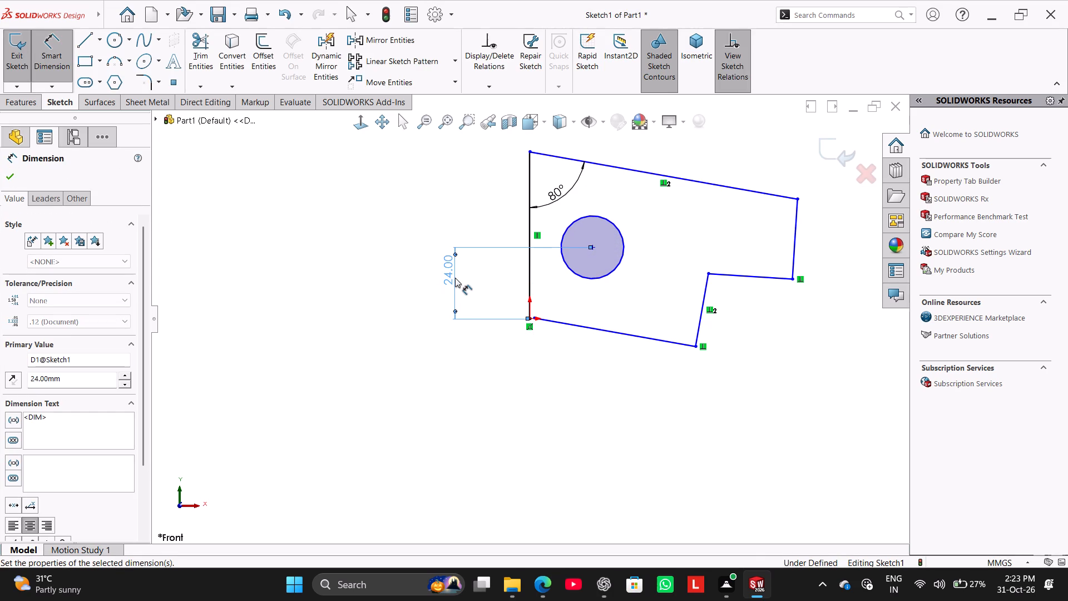
# Dimension the horizontal extent of the profile's bottom edge to 70 mm.
pyautogui.click(354, 119)
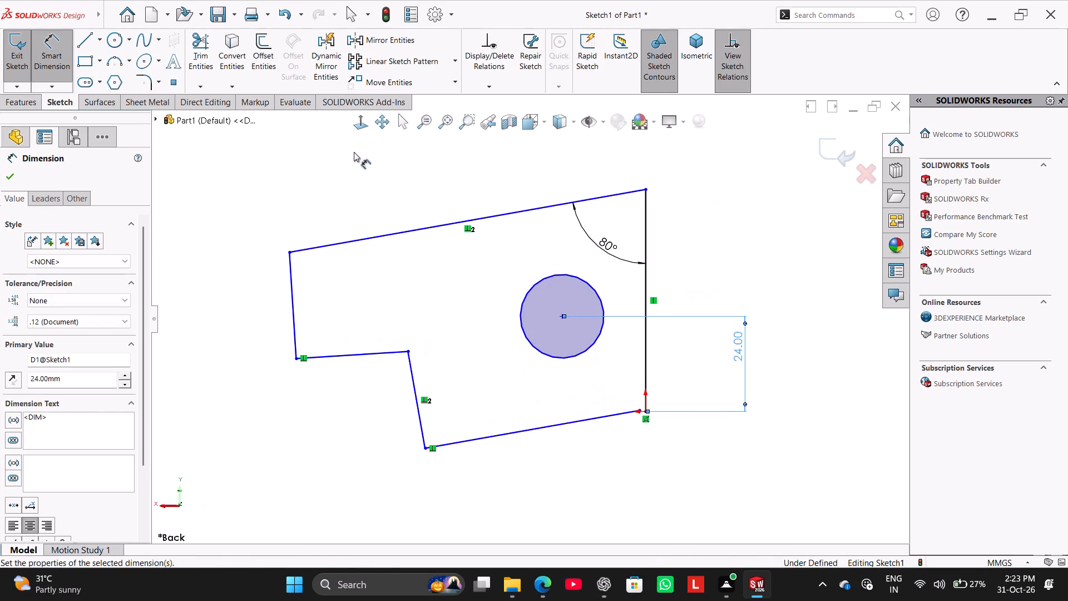
pyautogui.click(358, 129)
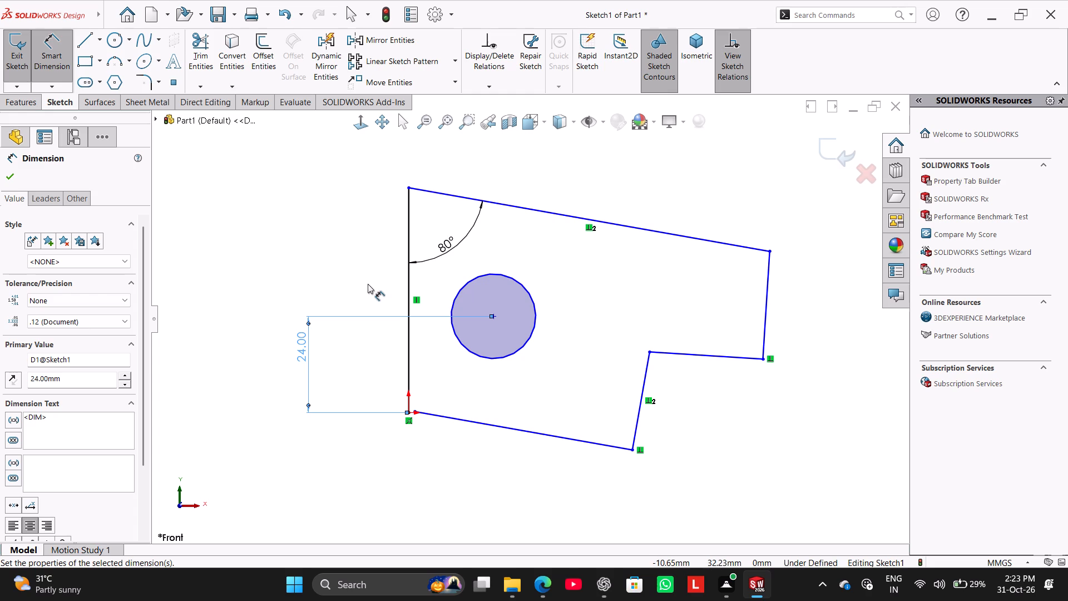
pyautogui.click(465, 418)
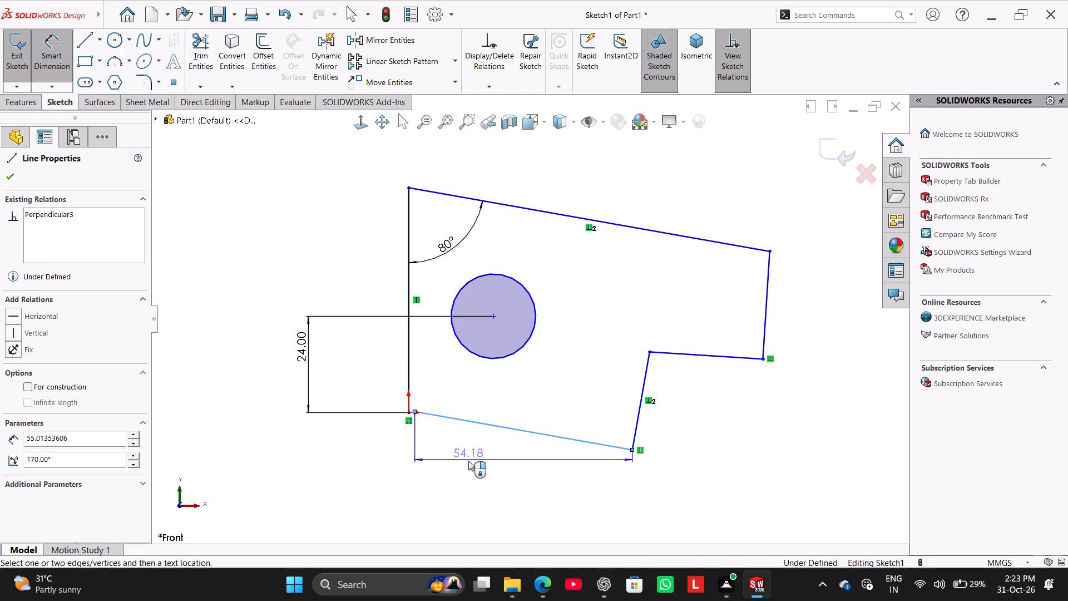
pyautogui.click(468, 461)
pyautogui.write('70')
pyautogui.press('Return')
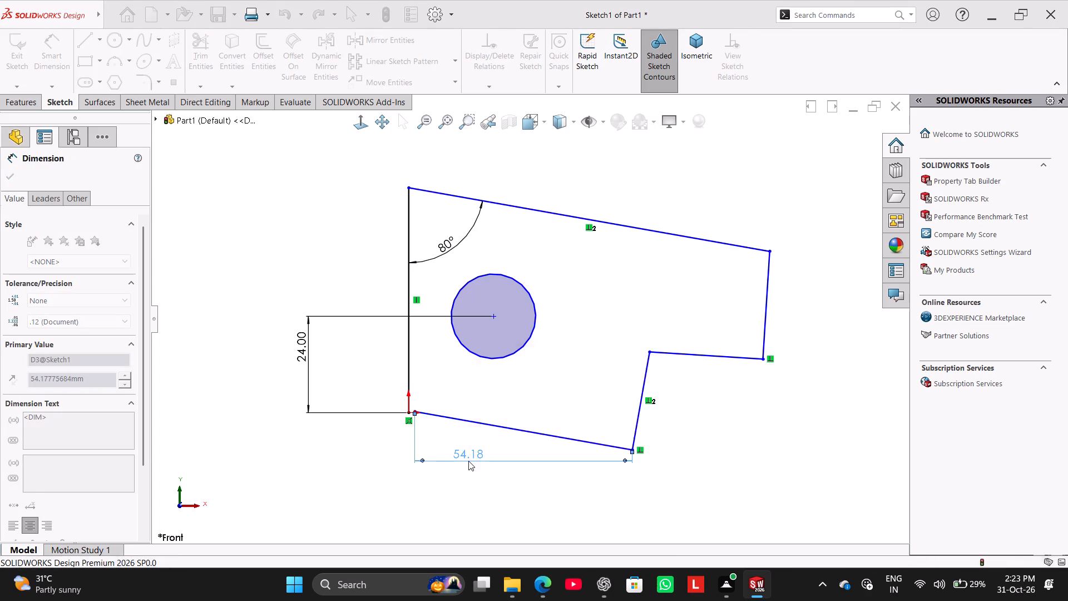
pyautogui.rightClick(351, 415)
pyautogui.click(376, 448)
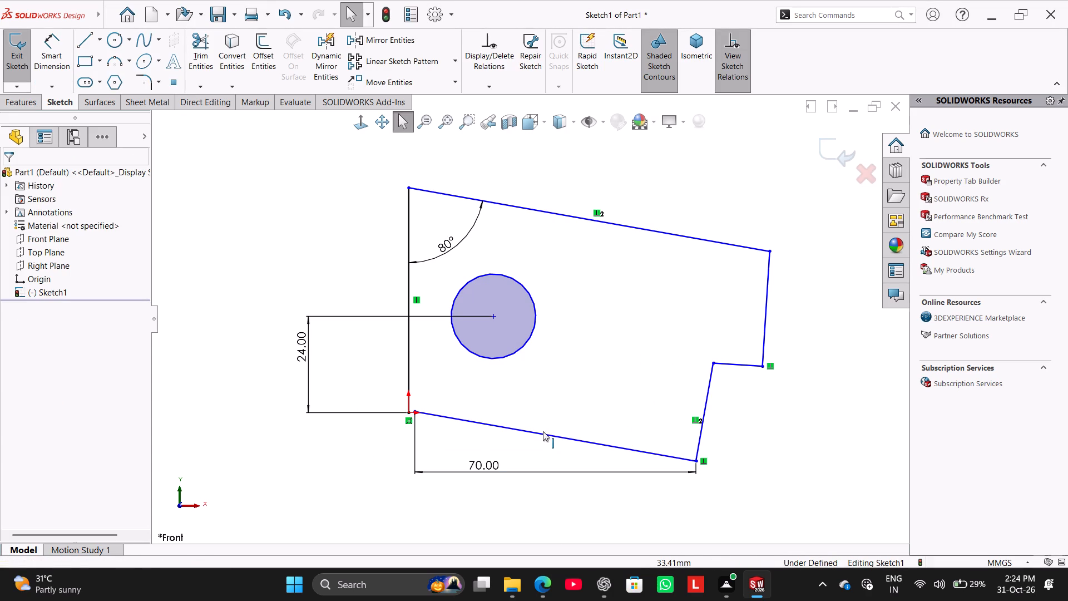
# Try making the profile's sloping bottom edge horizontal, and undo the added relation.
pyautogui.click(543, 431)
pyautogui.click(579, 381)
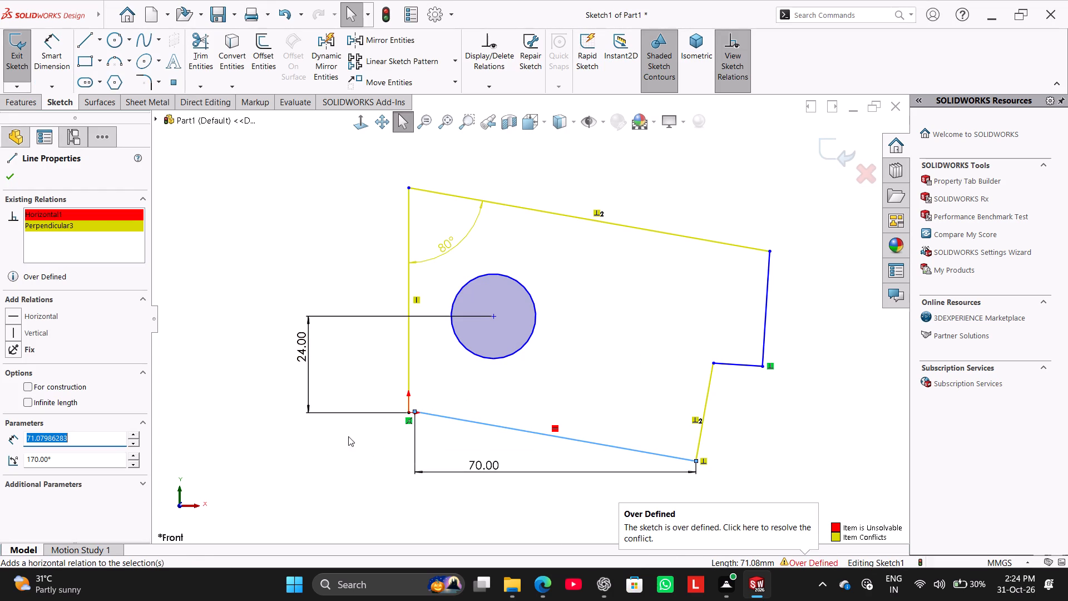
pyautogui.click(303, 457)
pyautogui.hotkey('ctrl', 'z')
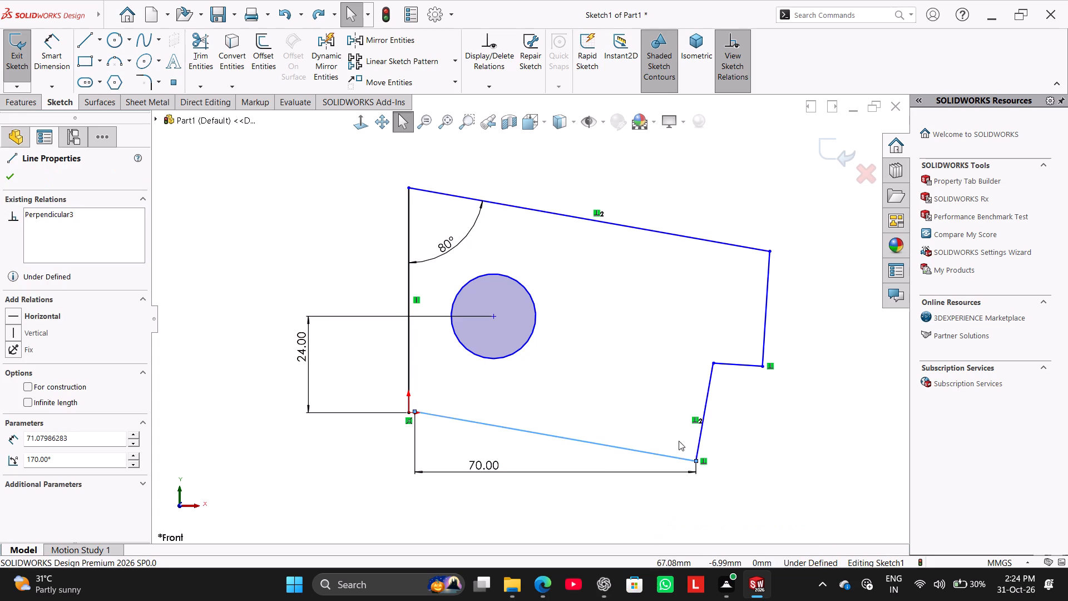
# Delete the perpendicular relation at the bottom edge's lower-right corner.
pyautogui.rightClick(705, 462)
pyautogui.click(725, 557)
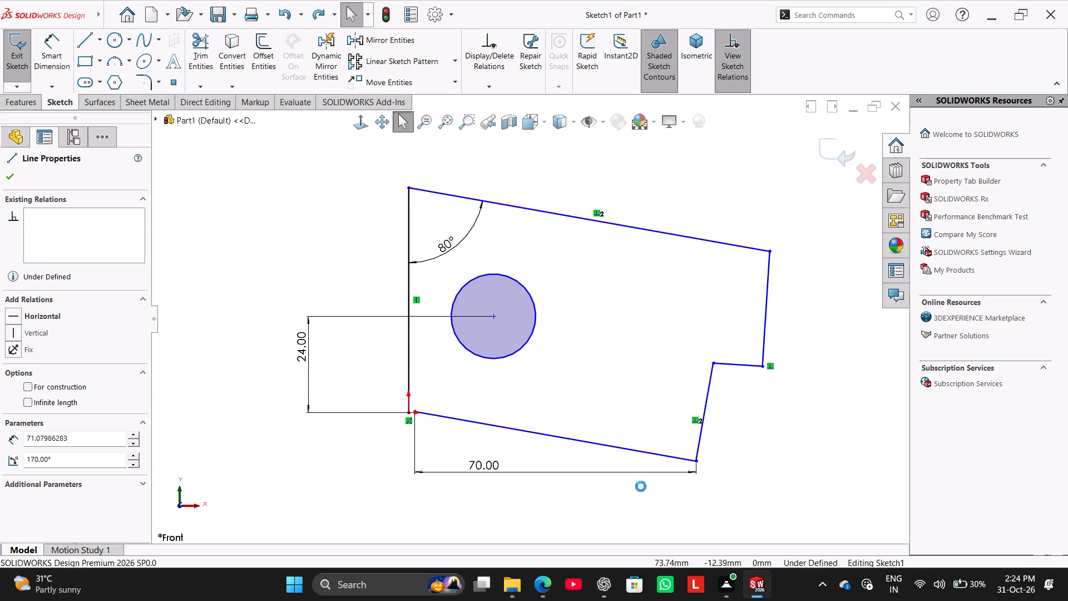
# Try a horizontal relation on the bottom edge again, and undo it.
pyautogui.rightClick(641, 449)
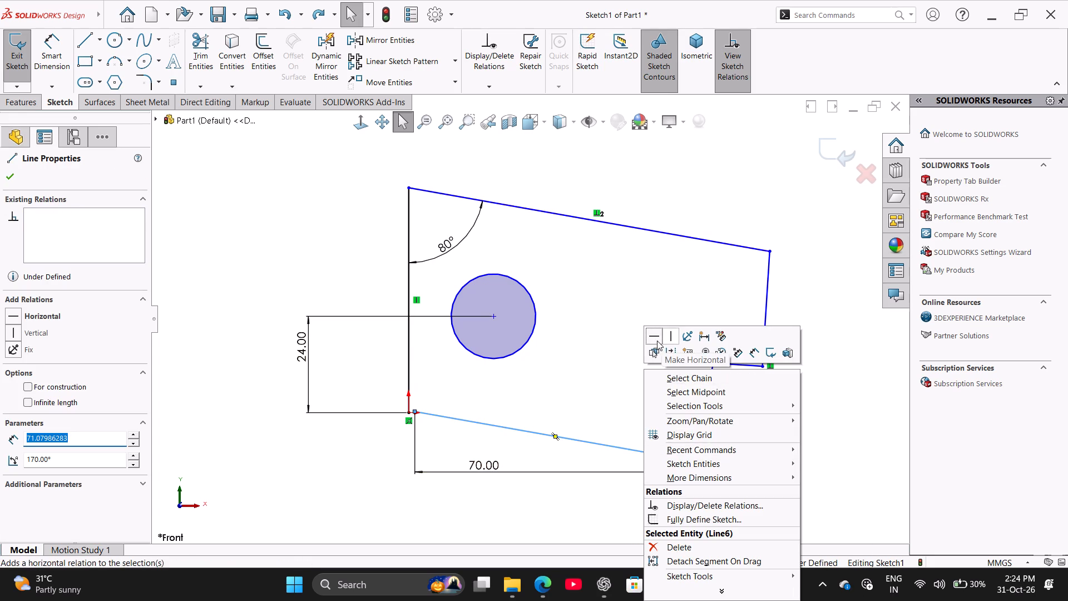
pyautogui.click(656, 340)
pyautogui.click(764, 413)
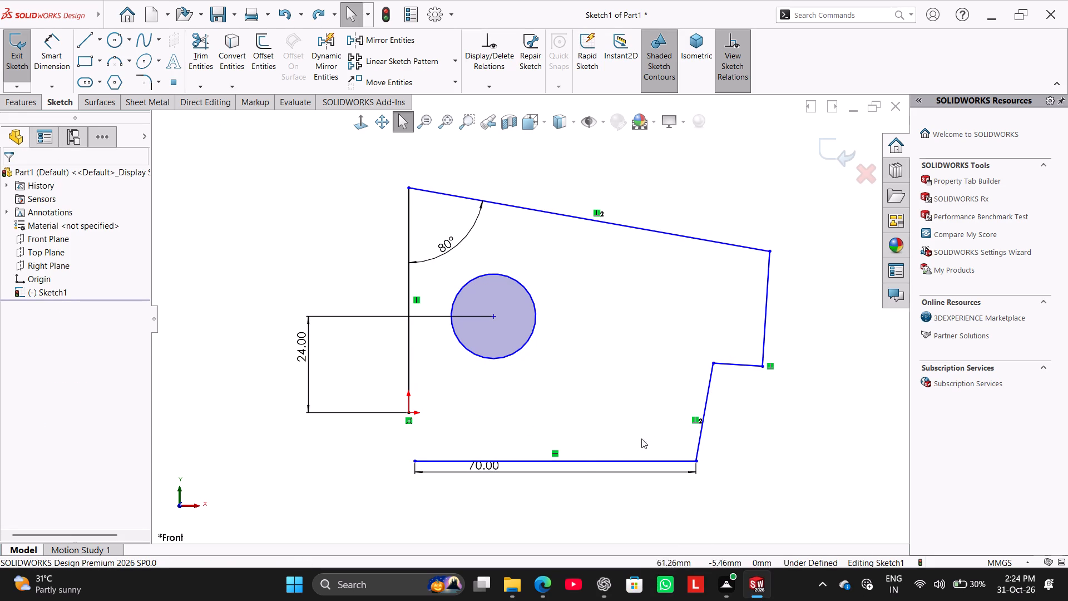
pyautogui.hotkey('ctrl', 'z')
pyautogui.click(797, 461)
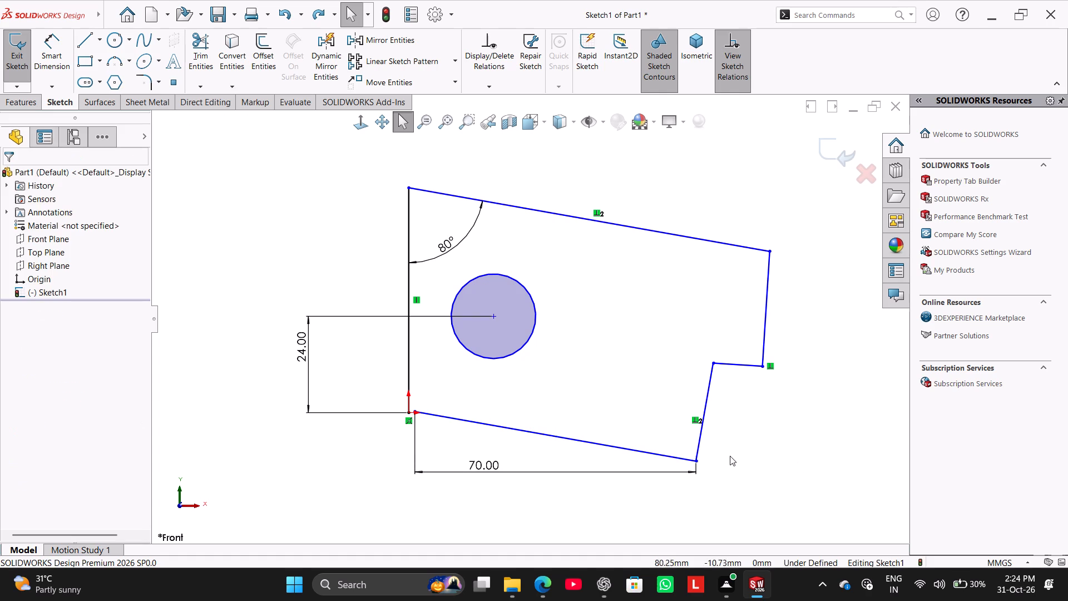
# Delete the perpendicular relation between the sloping top edge and the notch's upright side.
pyautogui.rightClick(693, 422)
pyautogui.click(720, 556)
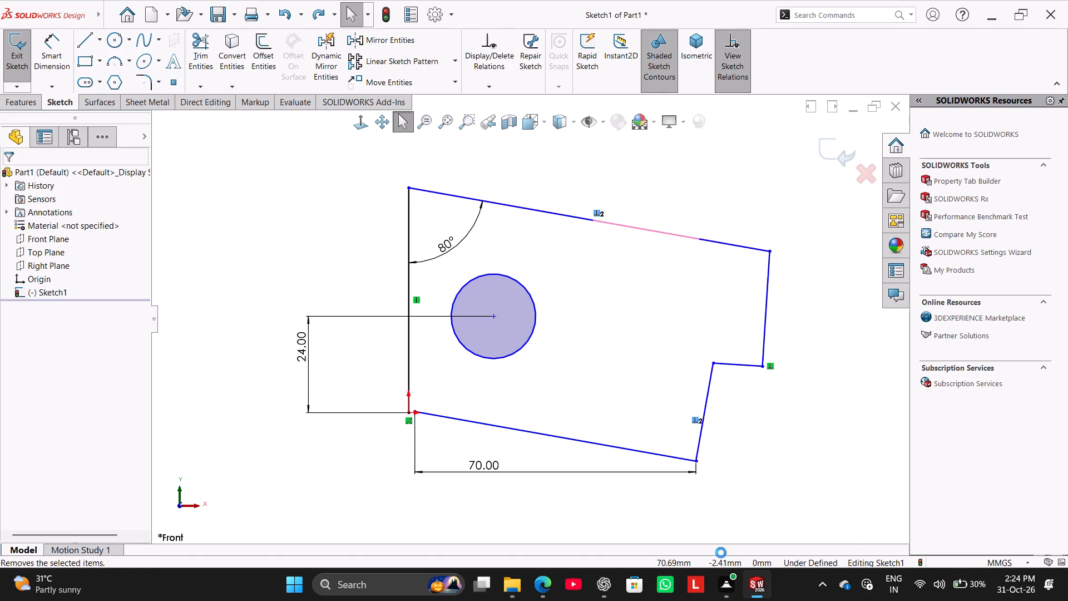
# Pull the bottom edge's lower-right corner upward until the edge is nearly level, and add a horizontal relation to the edge.
pyautogui.moveTo(698, 462); pyautogui.dragTo(708, 421)
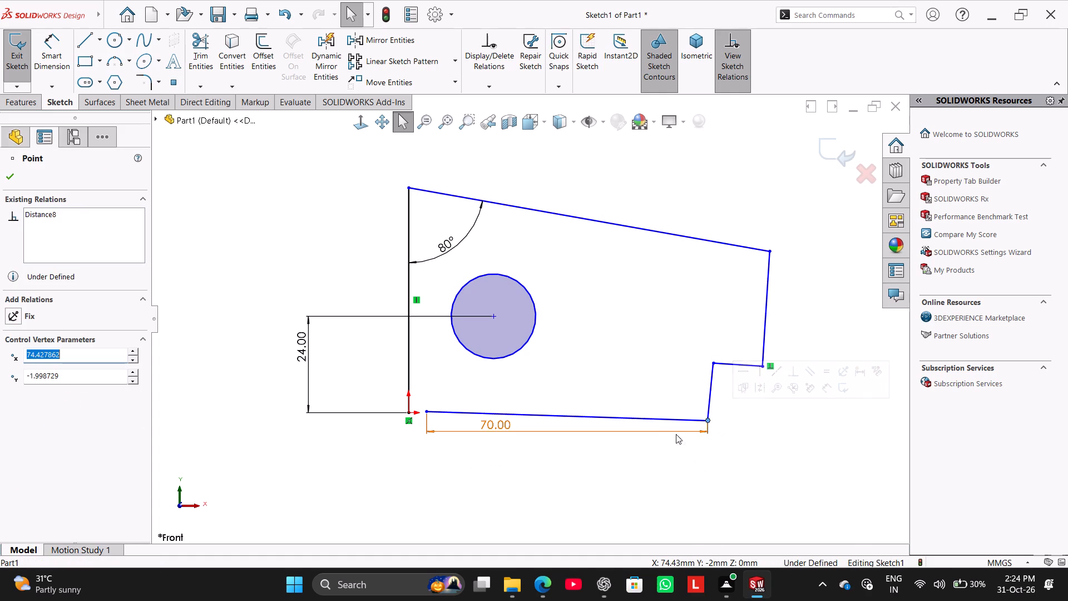
pyautogui.rightClick(666, 421)
pyautogui.click(681, 344)
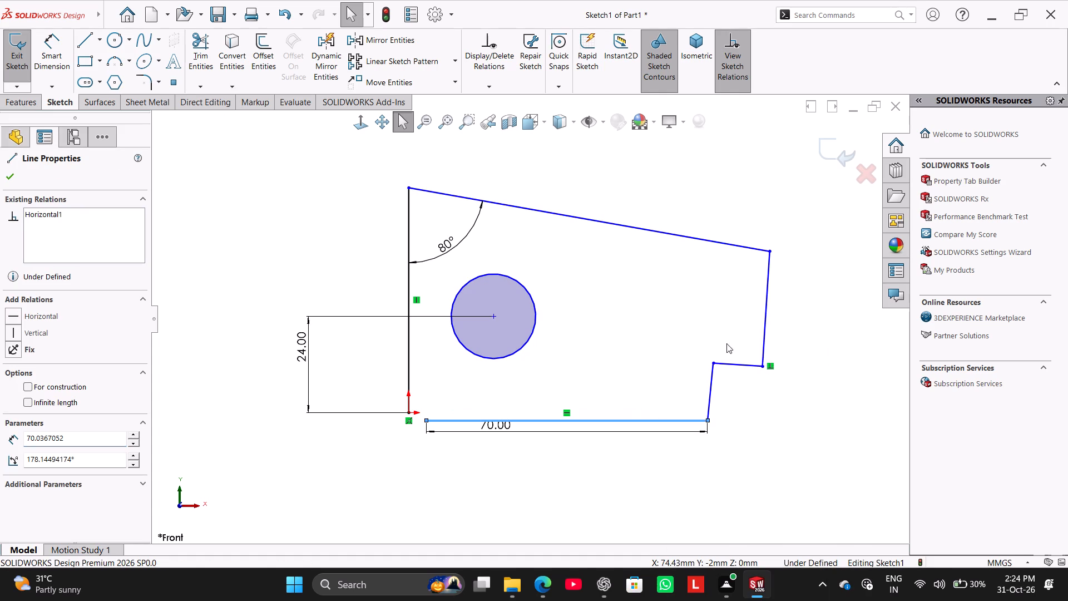
pyautogui.click(829, 301)
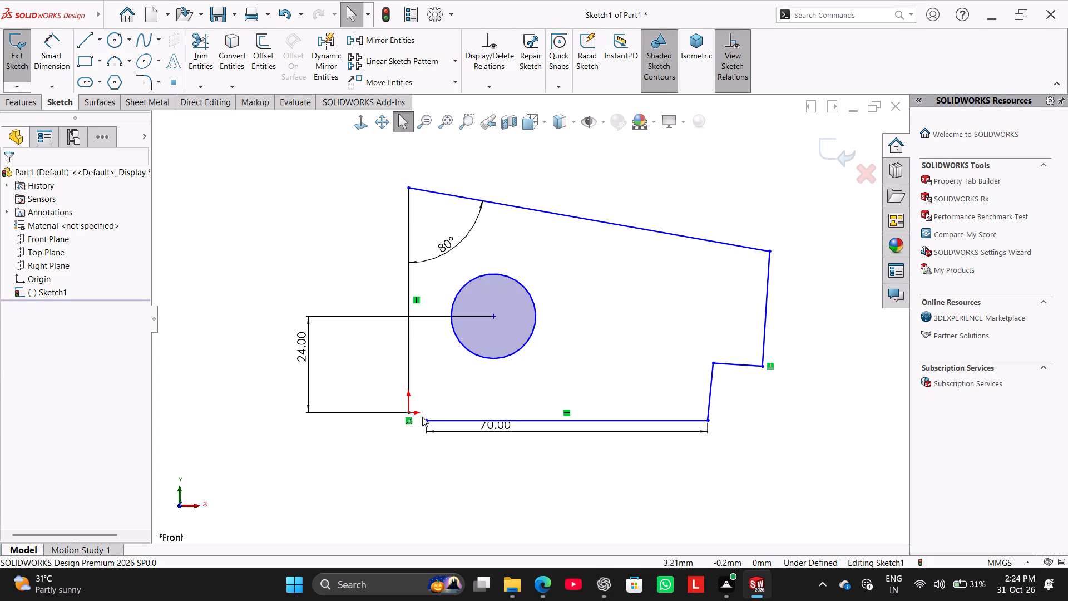
# Make the bottom edge's left endpoint coincident with the lower end of the vertical left edge at the origin.
pyautogui.keyDown('ctrl'); pyautogui.click(426, 422); pyautogui.keyUp('ctrl')
pyautogui.keyDown('ctrl'); pyautogui.click(410, 411); pyautogui.keyUp('ctrl')
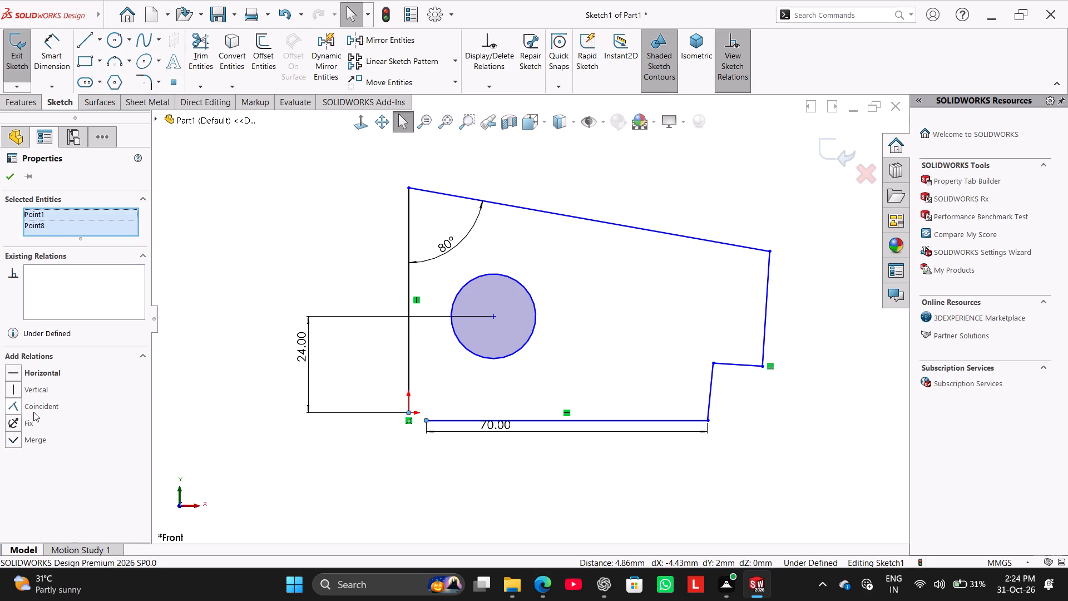
pyautogui.click(33, 411)
pyautogui.click(177, 445)
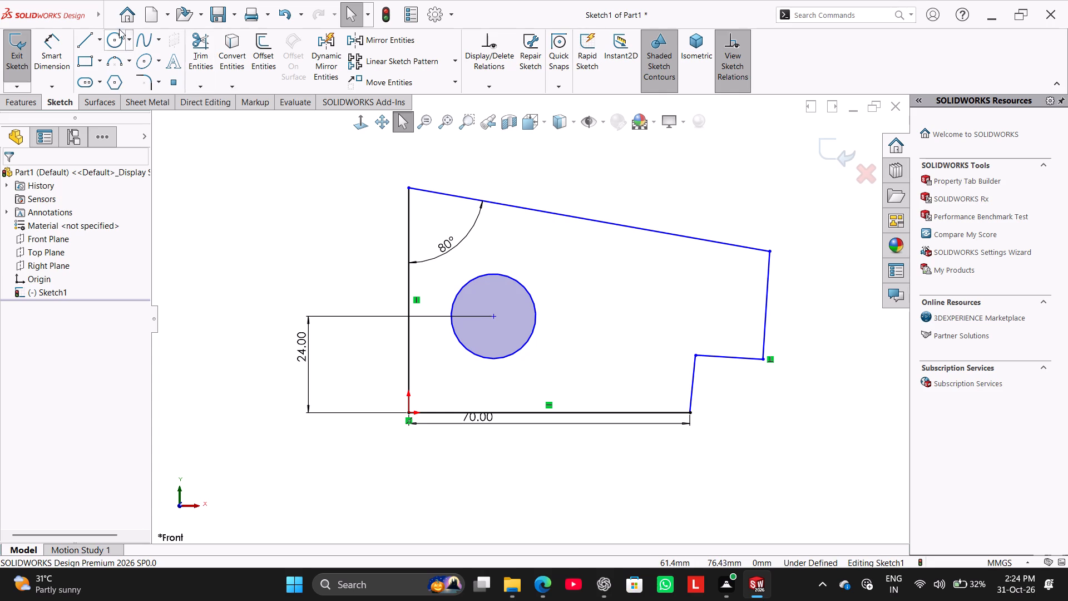
# Dimension the distance from the circle's centre to the sloping top edge as 56 mm.
pyautogui.click(67, 46)
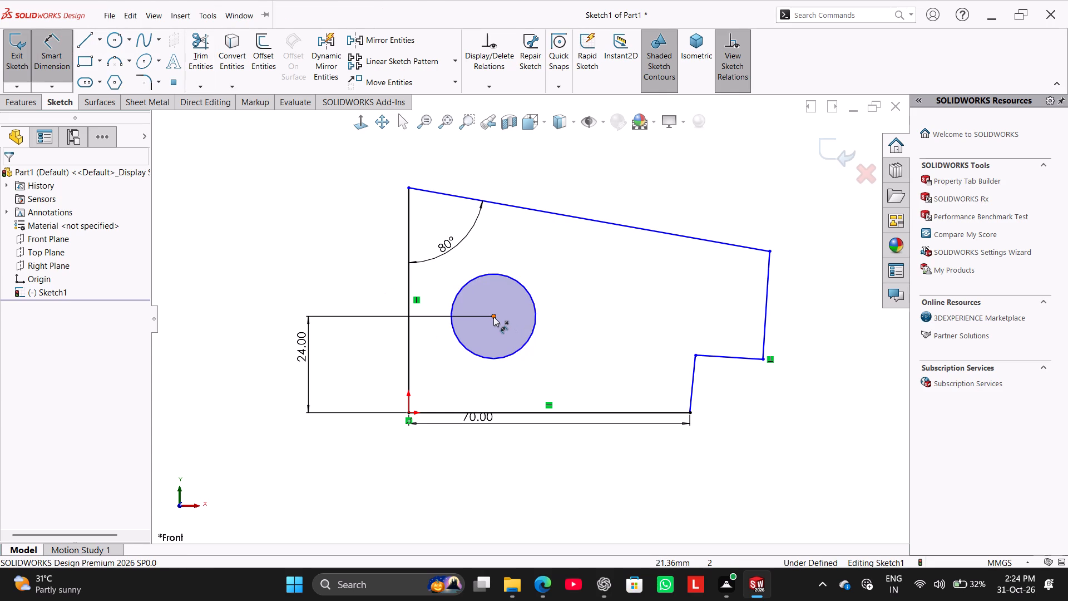
pyautogui.click(493, 317)
pyautogui.click(596, 221)
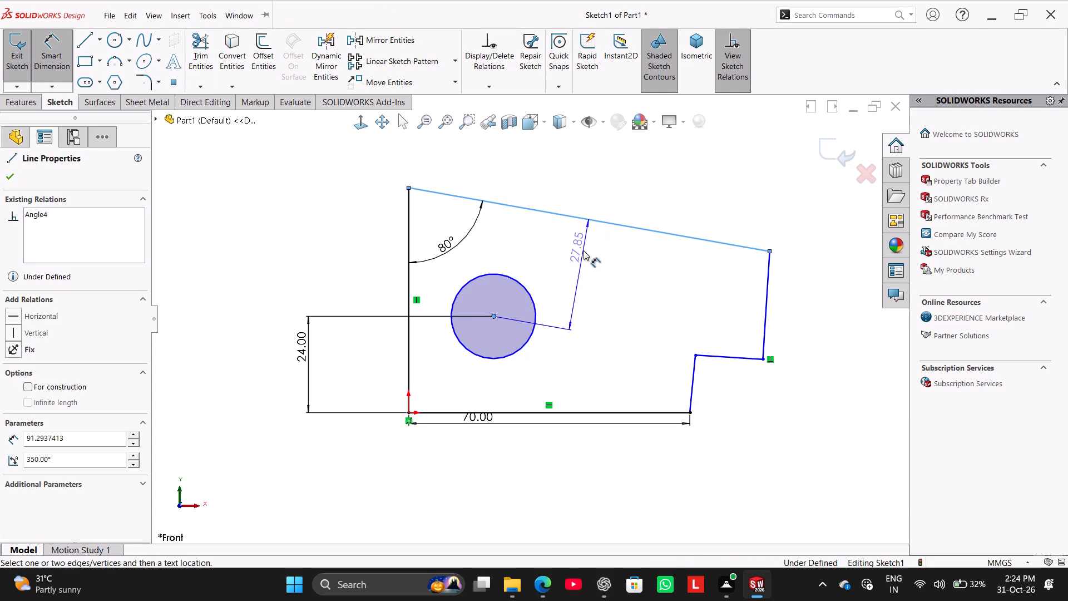
pyautogui.click(563, 265)
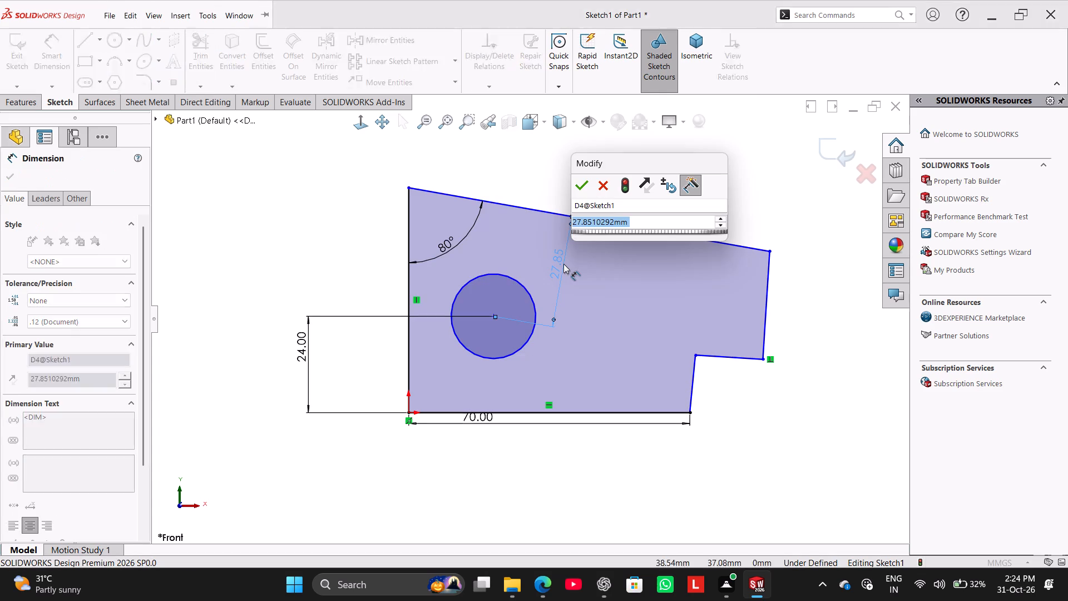
pyautogui.write('56')
pyautogui.press('Return')
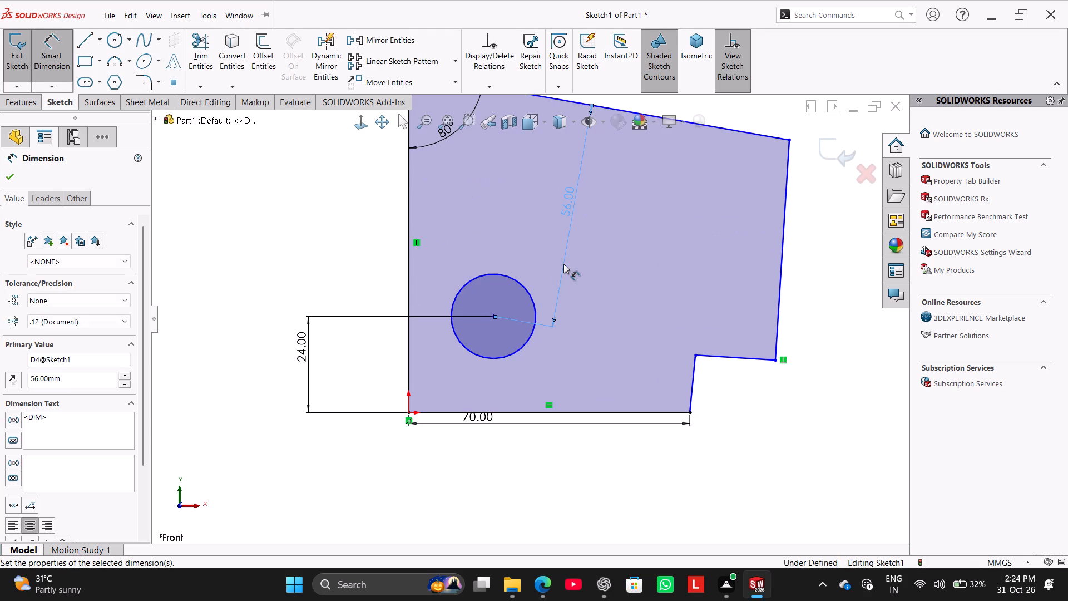
# Dimension the distance from the circle's centre to the profile's outer right edge as 76 mm.
pyautogui.scroll(2, 579, 283)
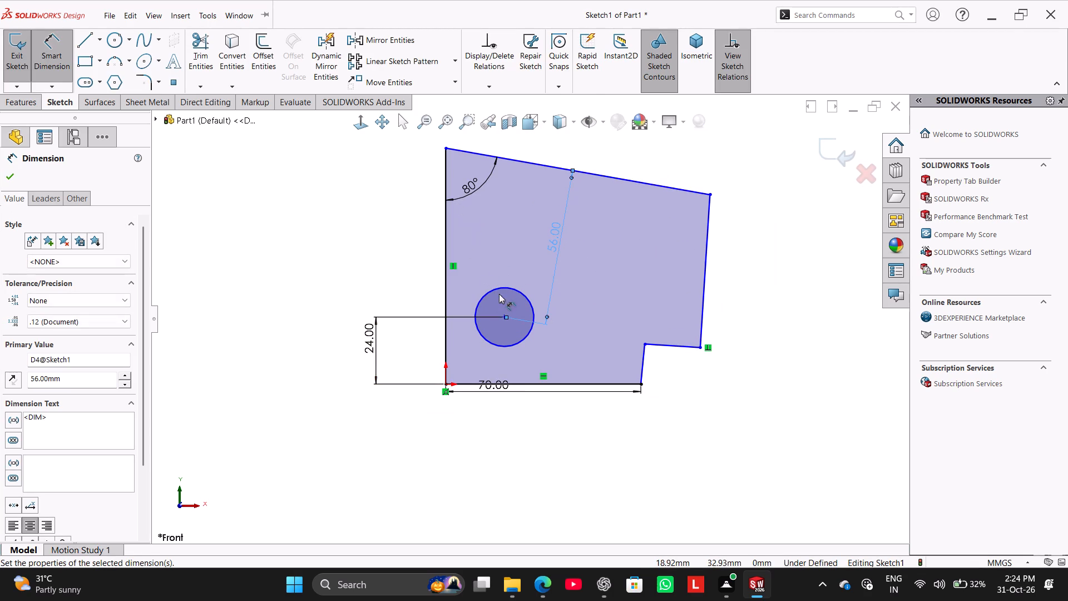
pyautogui.click(503, 315)
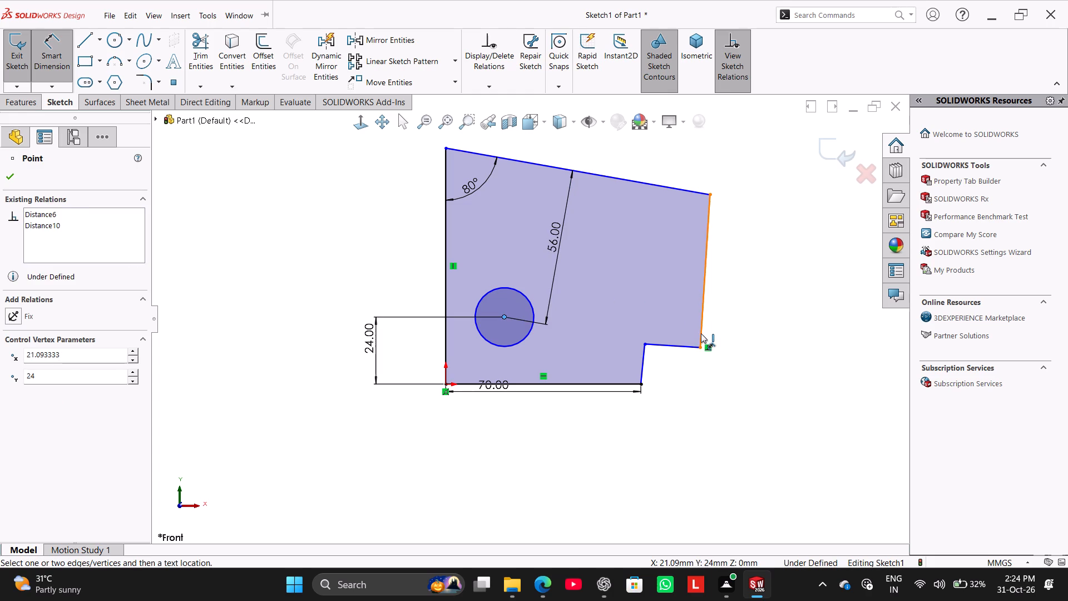
pyautogui.click(701, 333)
pyautogui.click(637, 155)
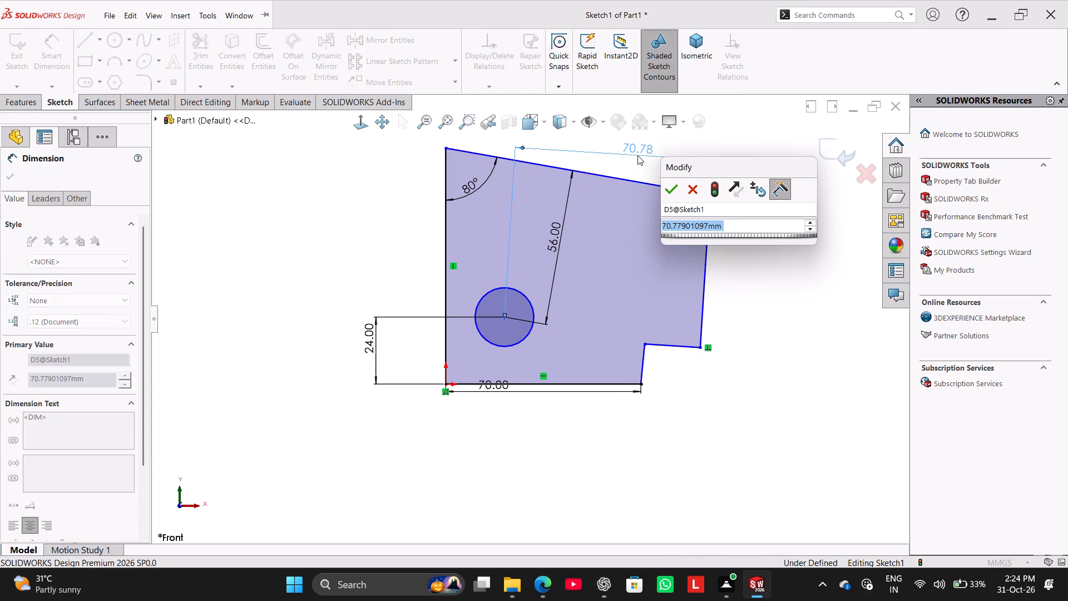
pyautogui.press('7')
pyautogui.press('6')
pyautogui.press('Return')
pyautogui.rightClick(784, 262)
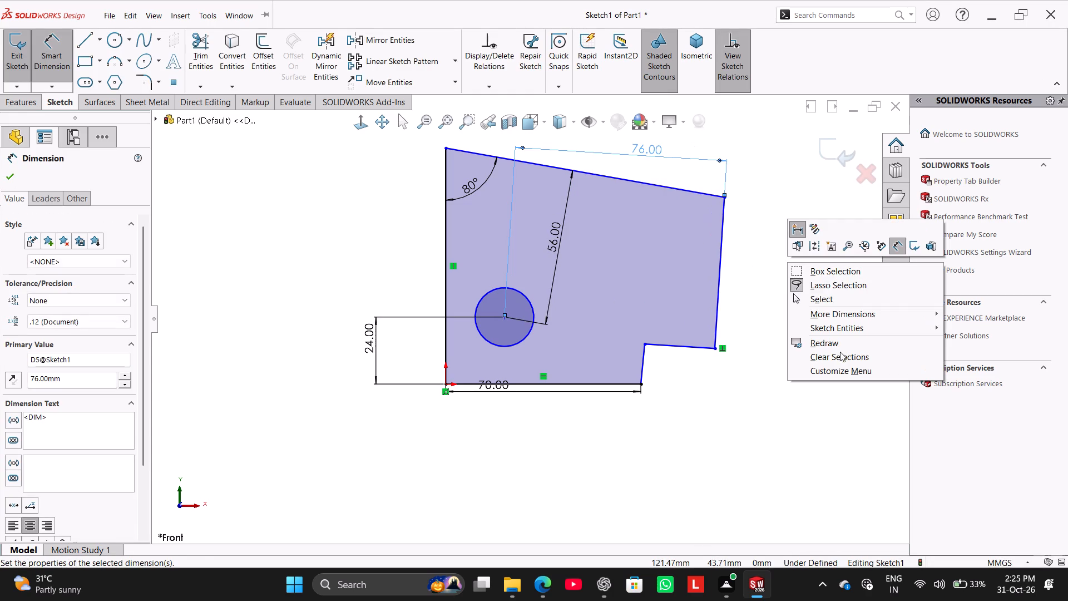
pyautogui.click(838, 300)
# Align the circle's centre vertically with the midpoint of the bottom edge.
pyautogui.scroll(2, 597, 363)
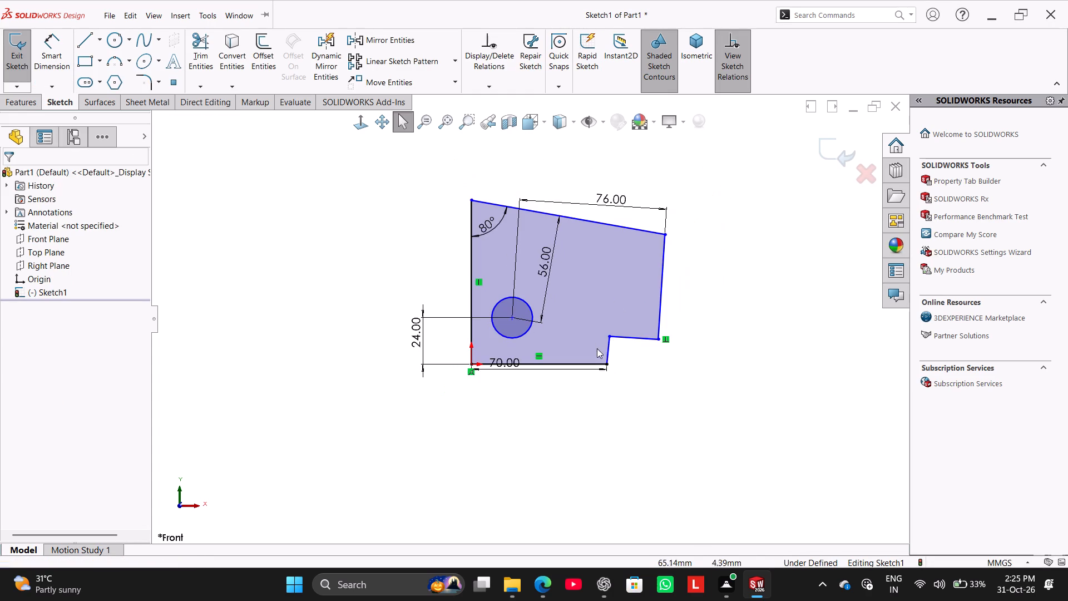
pyautogui.scroll(-1, 597, 323)
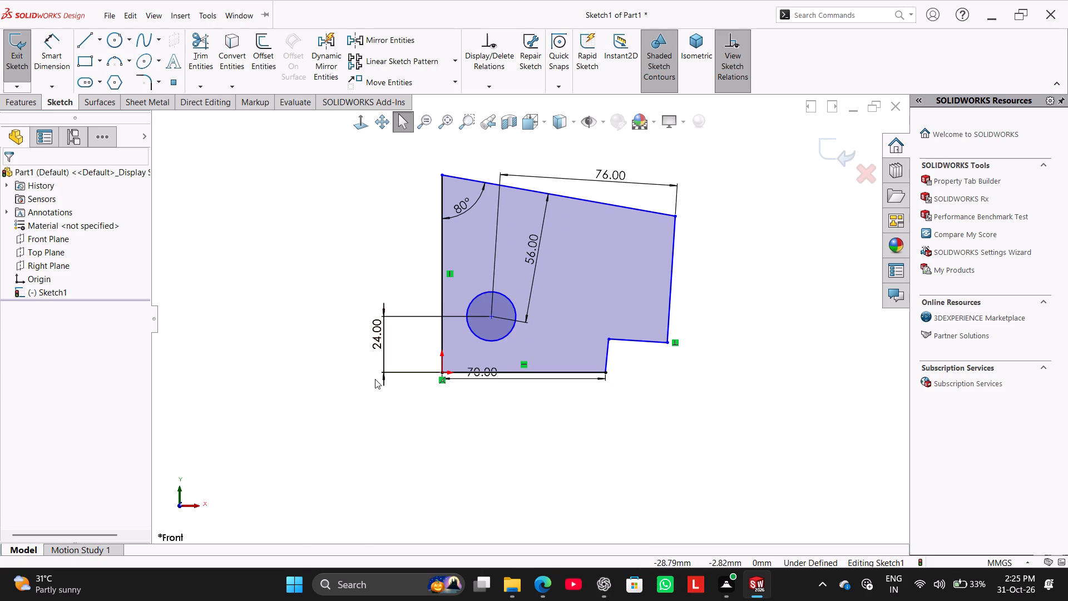
pyautogui.keyDown('ctrl'); pyautogui.click(492, 318); pyautogui.keyUp('ctrl')
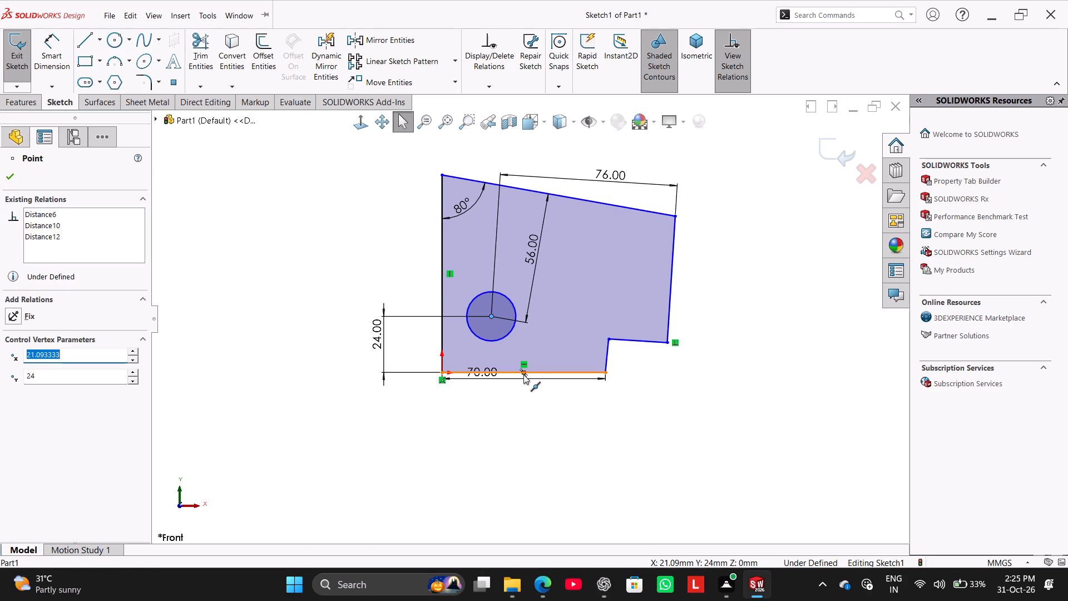
pyautogui.keyDown('ctrl'); pyautogui.click(523, 375); pyautogui.keyUp('ctrl')
pyautogui.click(36, 394)
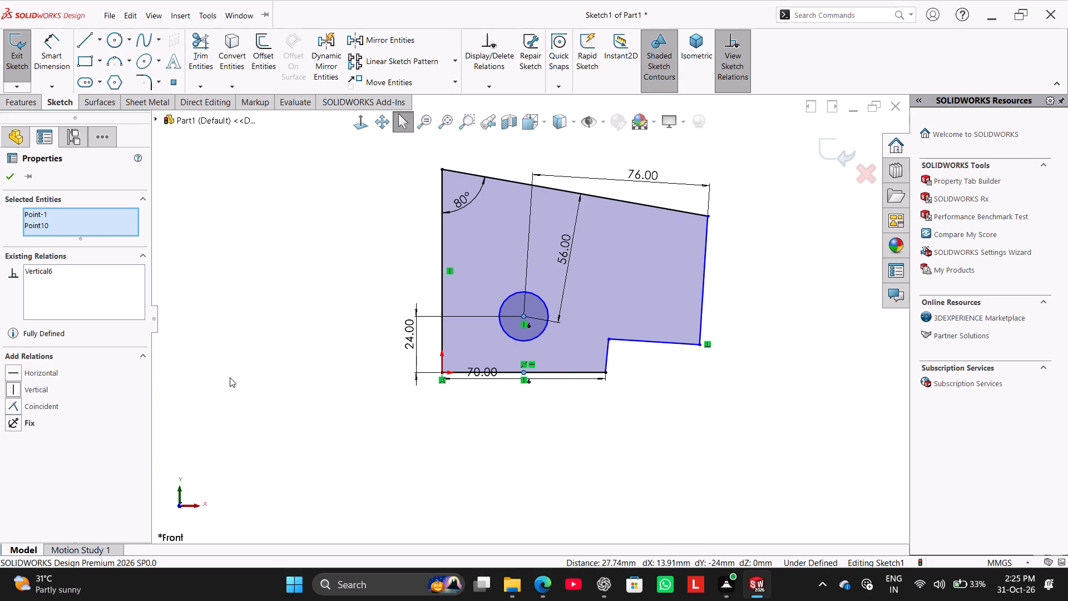
pyautogui.click(254, 362)
# Dimension the circle's diameter as 28 mm.
pyautogui.click(65, 55)
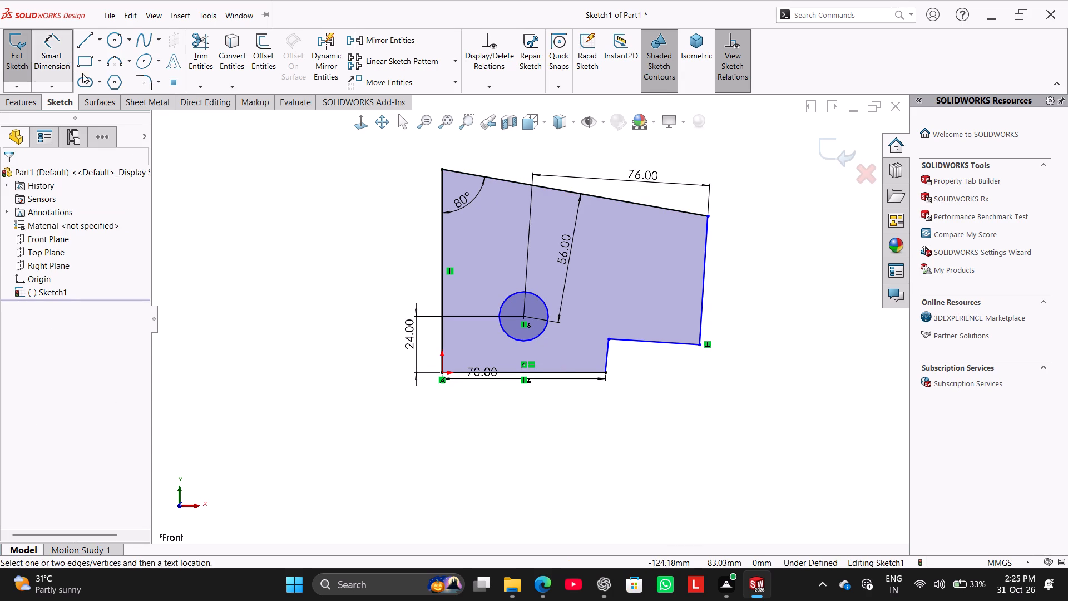
pyautogui.click(506, 299)
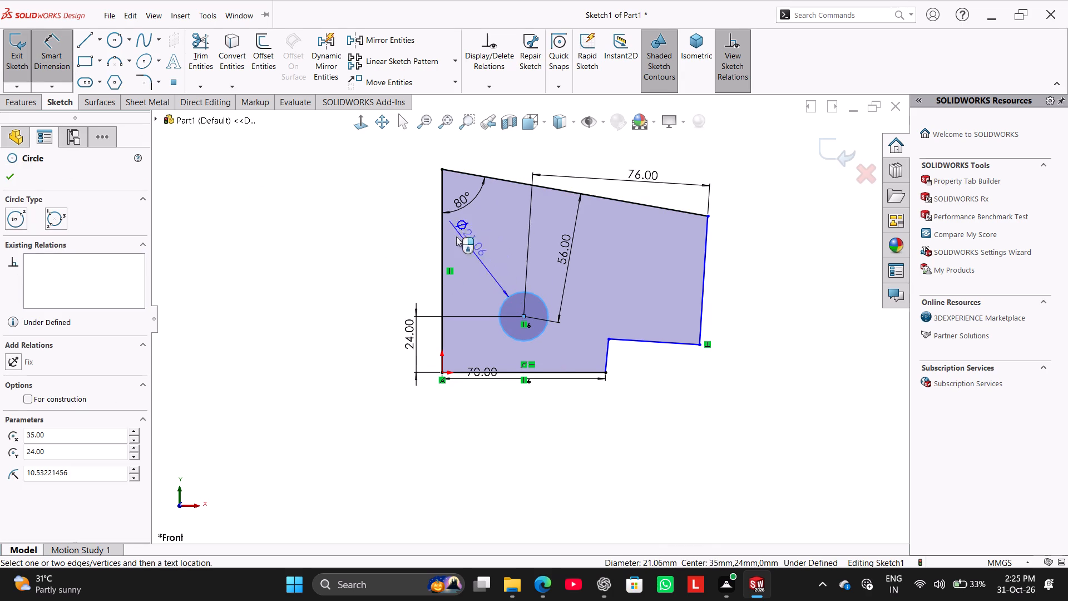
pyautogui.click(392, 191)
pyautogui.write('28')
pyautogui.press('Return')
pyautogui.rightClick(252, 279)
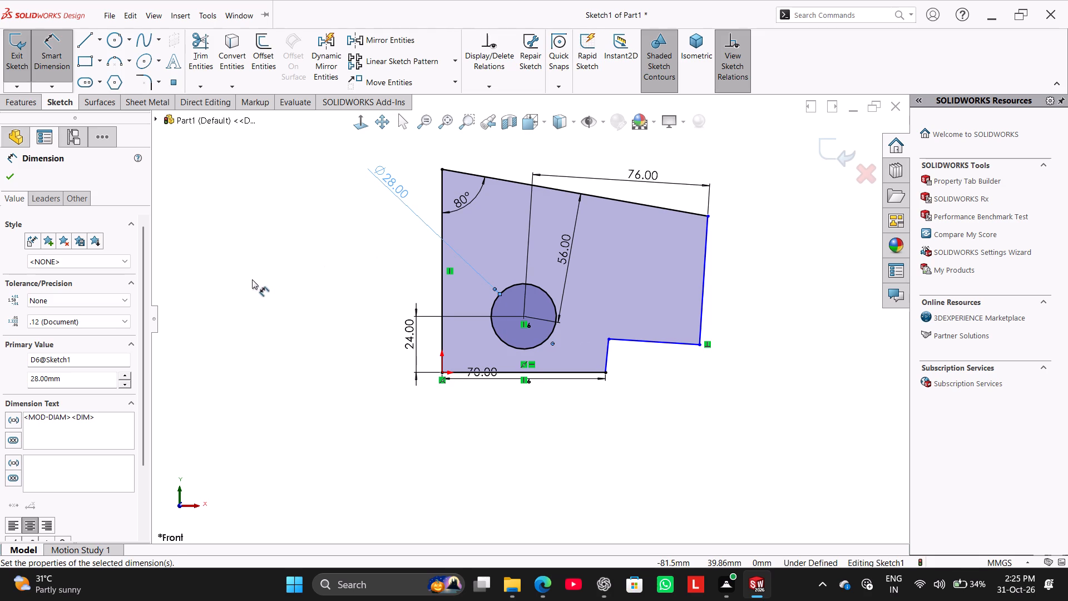
pyautogui.click(283, 316)
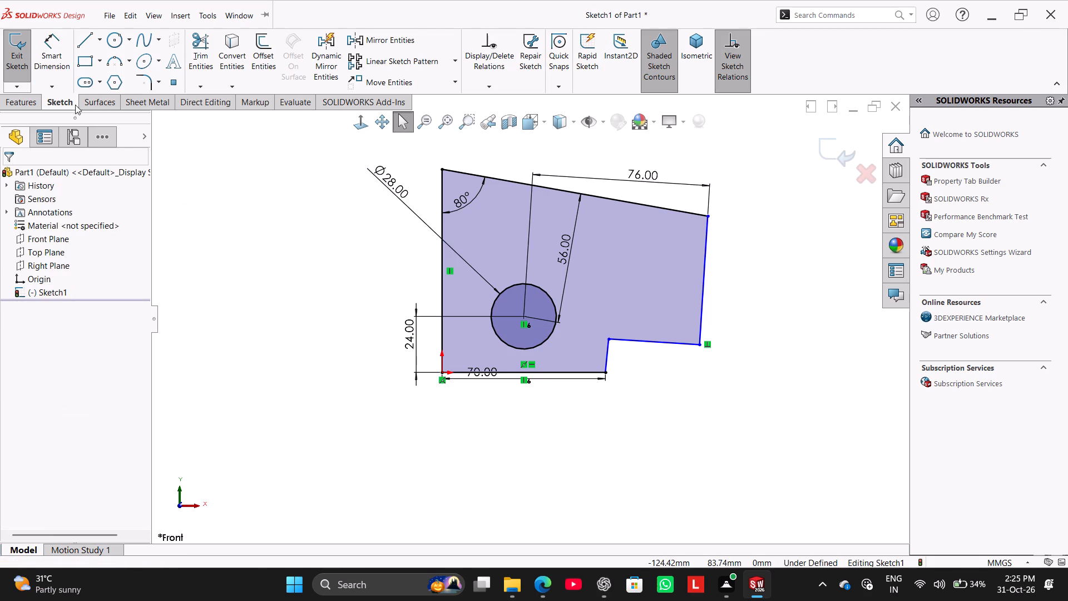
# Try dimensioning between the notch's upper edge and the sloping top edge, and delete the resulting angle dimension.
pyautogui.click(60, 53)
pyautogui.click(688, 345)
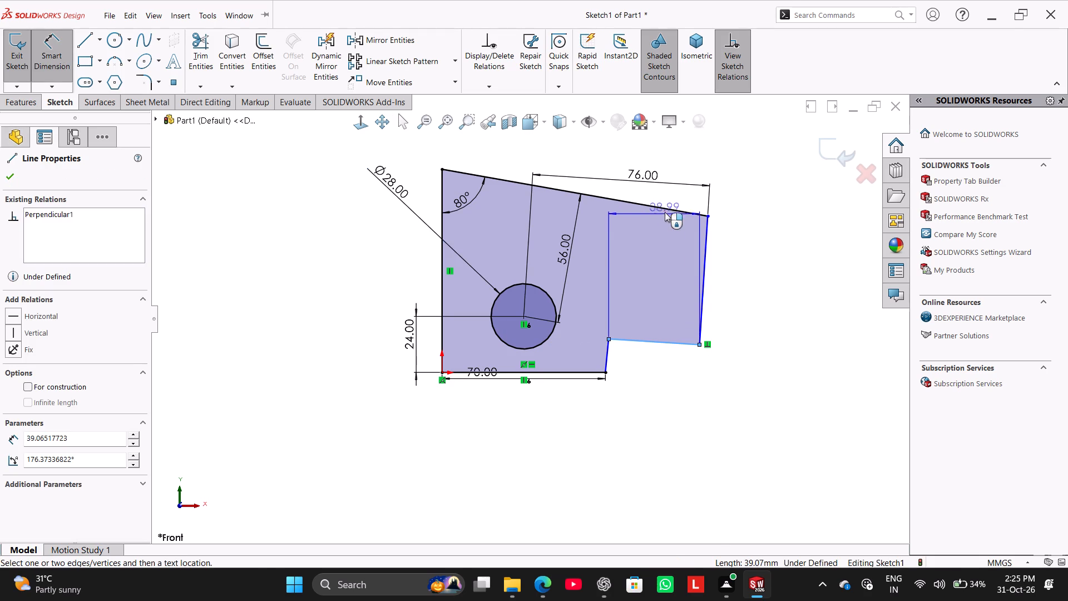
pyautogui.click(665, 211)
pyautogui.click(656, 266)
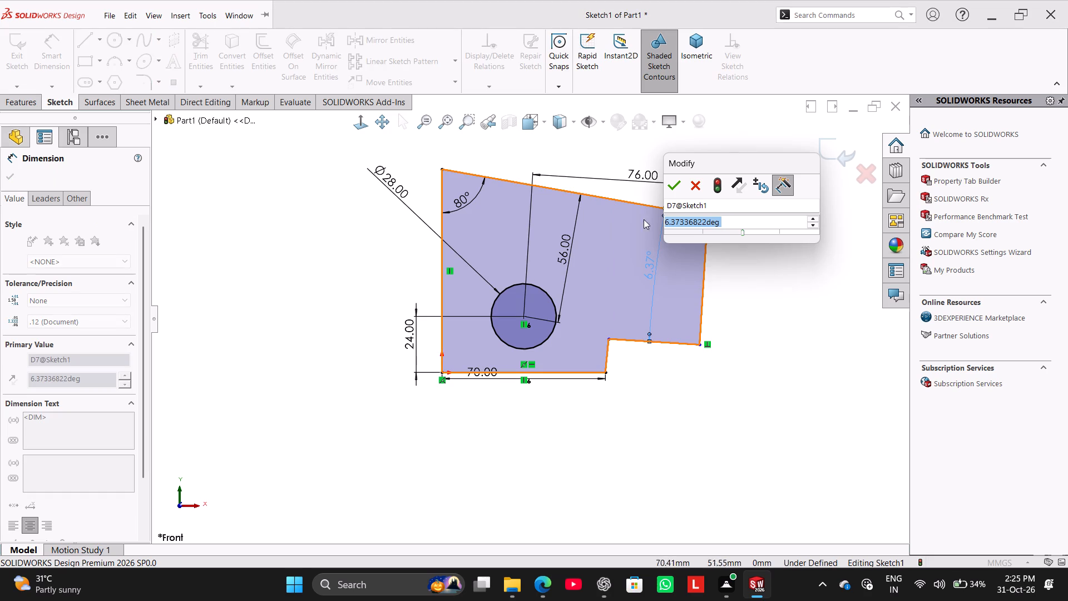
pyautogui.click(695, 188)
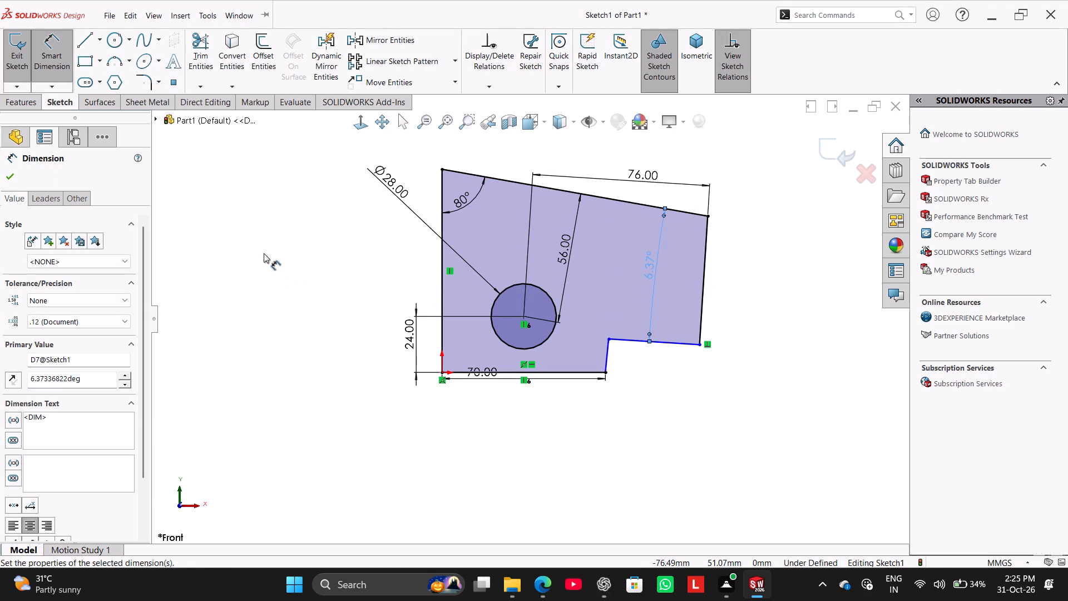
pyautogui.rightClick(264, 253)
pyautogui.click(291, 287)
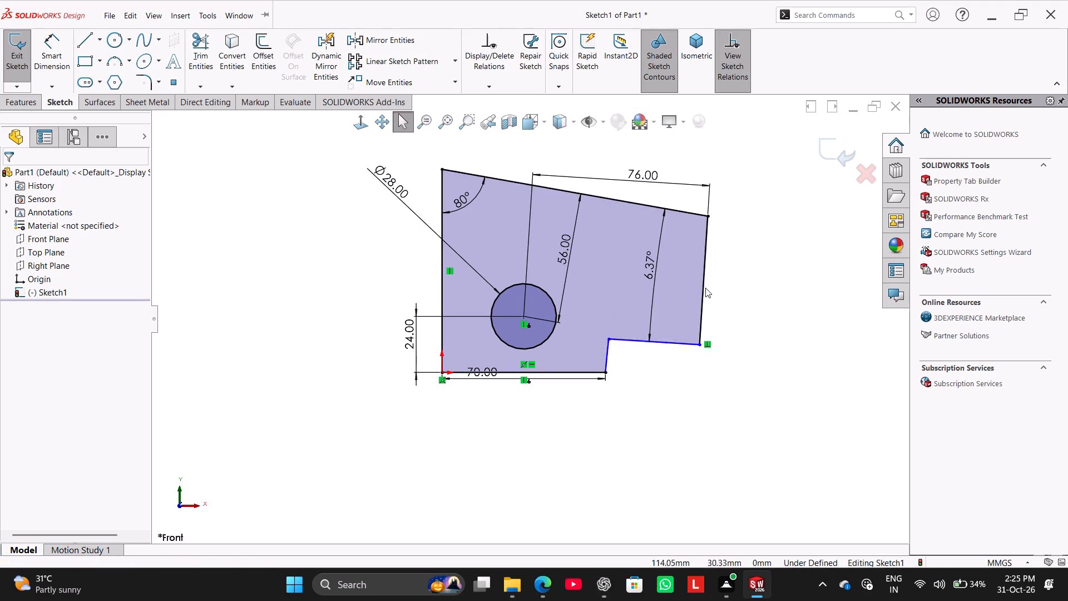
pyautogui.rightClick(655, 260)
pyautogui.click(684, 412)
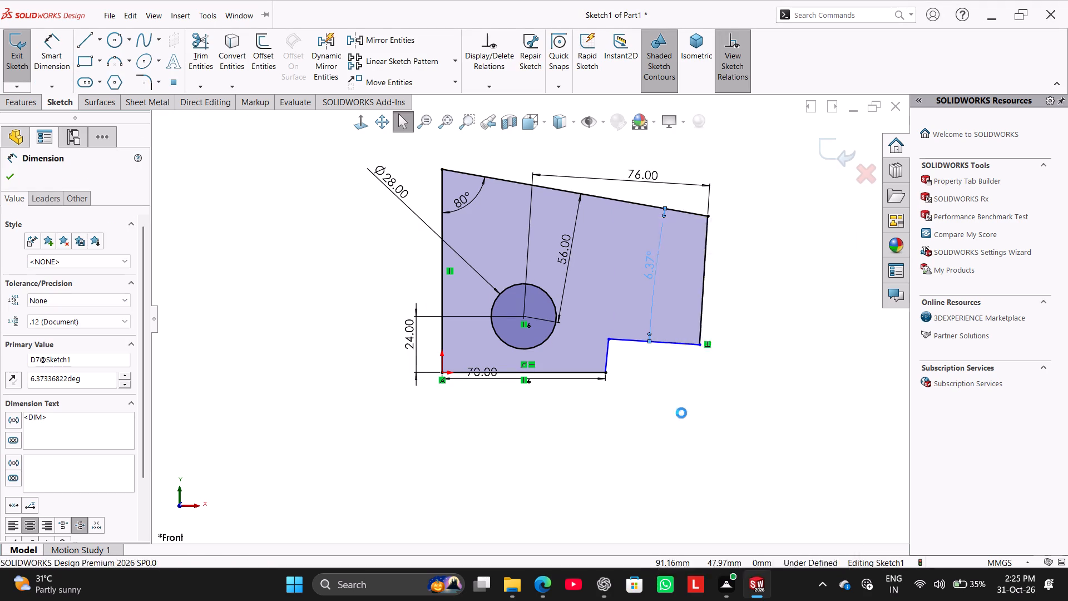
# Make the notch's upper edge parallel to the sloping top edge.
pyautogui.rightClick(665, 341)
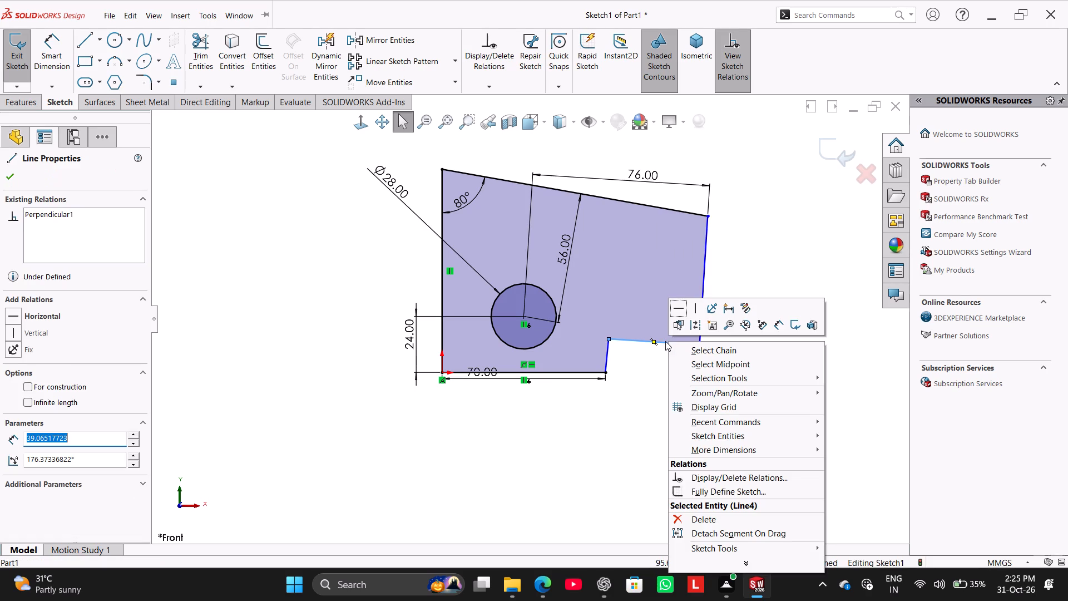
pyautogui.click(650, 388)
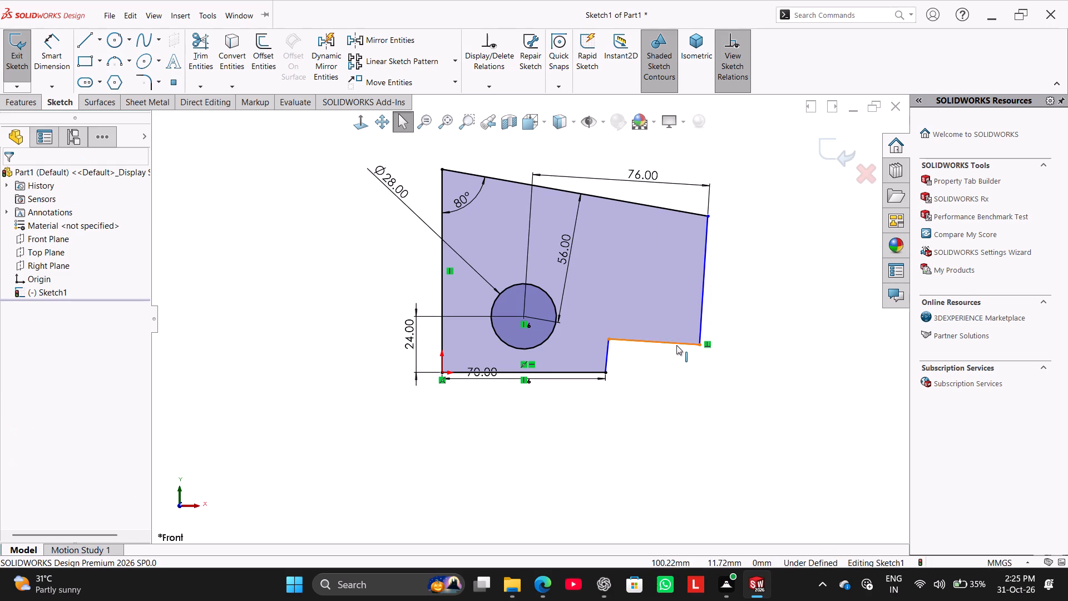
pyautogui.keyDown('ctrl'); pyautogui.click(676, 345); pyautogui.keyUp('ctrl')
pyautogui.keyDown('ctrl'); pyautogui.click(695, 212); pyautogui.keyUp('ctrl')
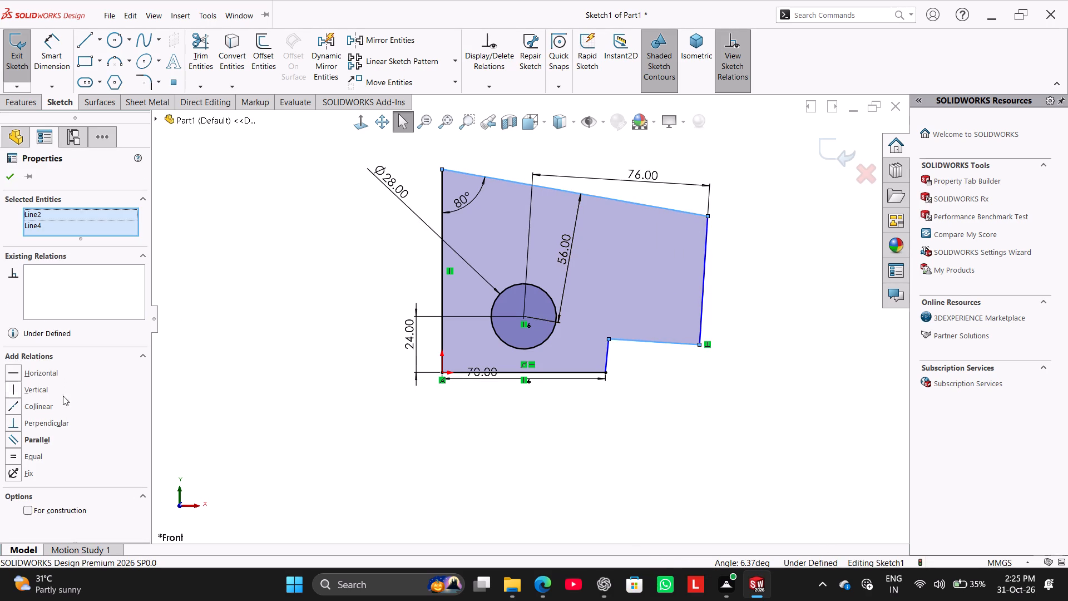
pyautogui.click(27, 436)
pyautogui.click(166, 338)
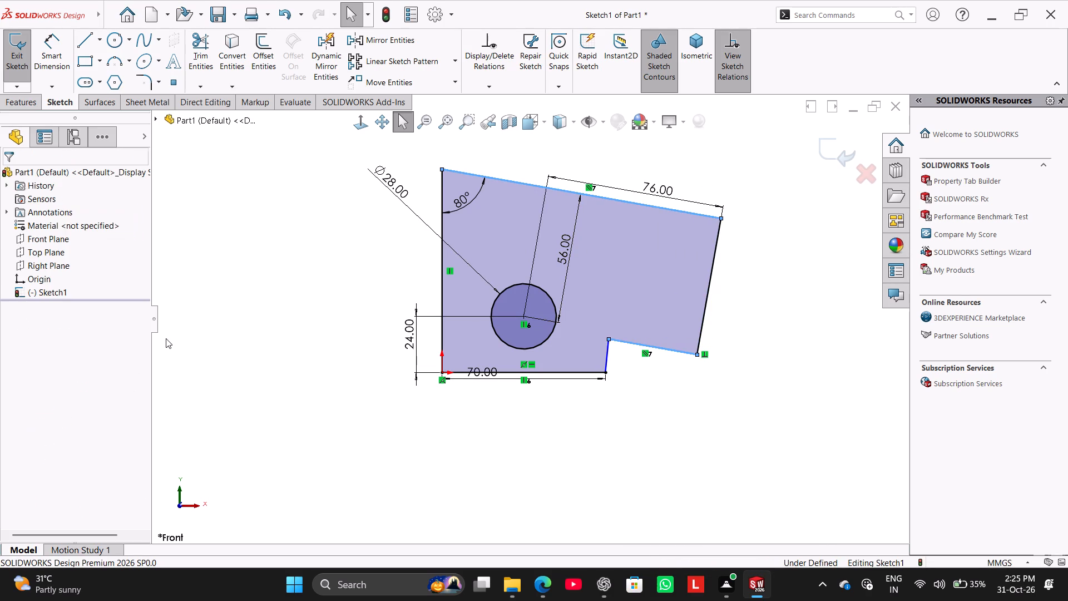
# Dimension the distance between the notch's upper edge and the sloping top edge as 40 mm.
pyautogui.click(75, 52)
pyautogui.click(57, 62)
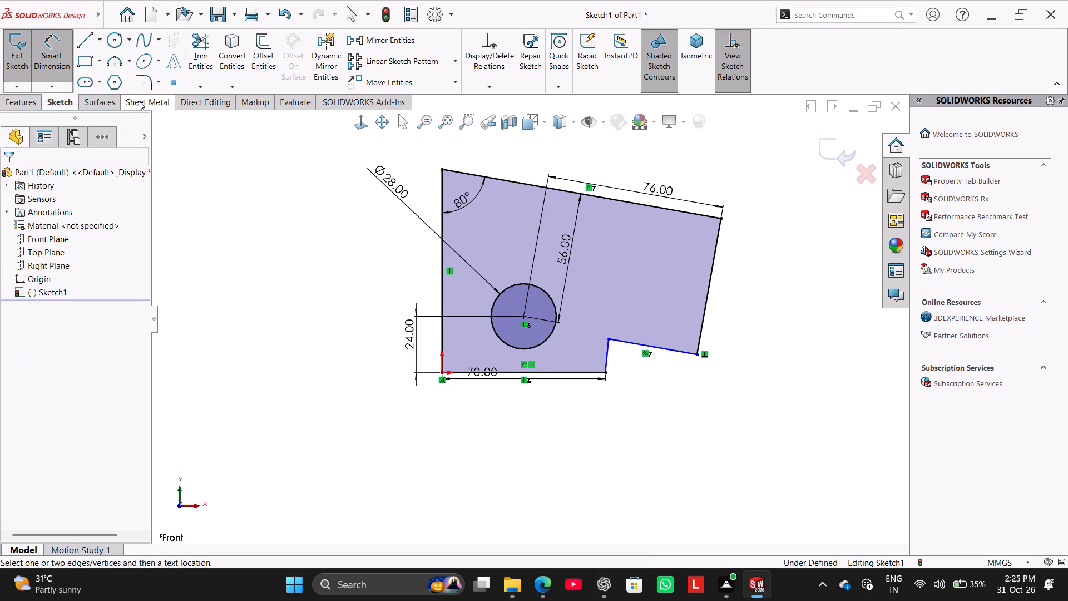
pyautogui.click(637, 347)
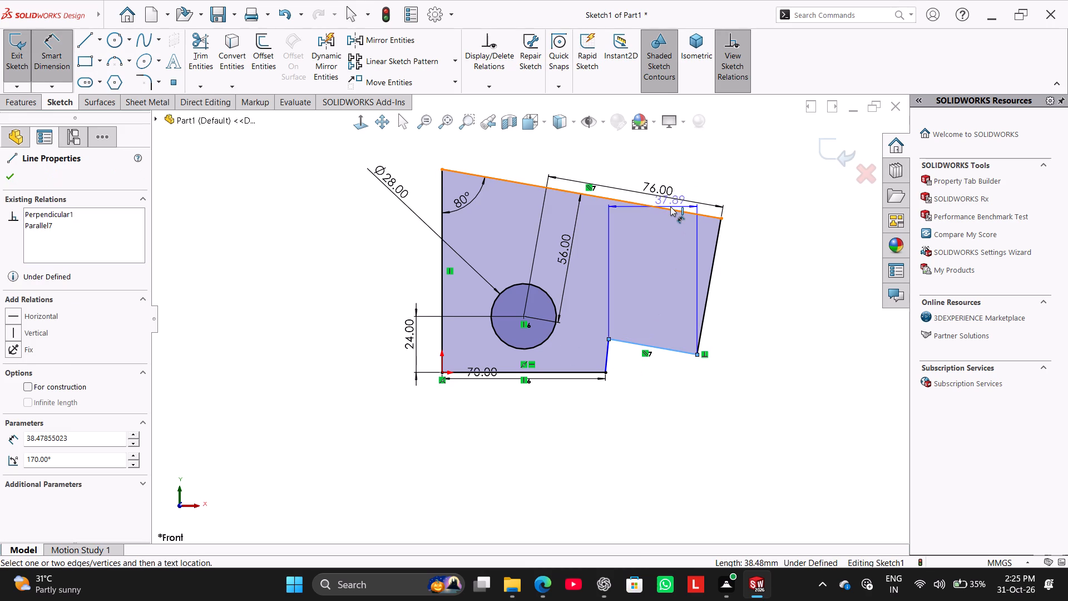
pyautogui.click(670, 209)
pyautogui.click(652, 262)
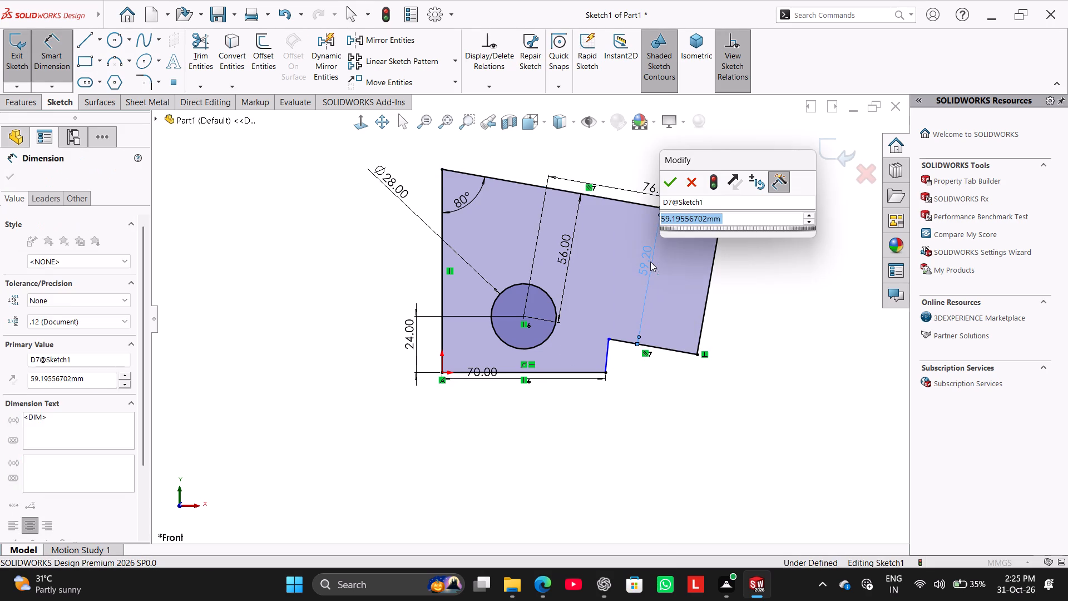
pyautogui.write('40')
pyautogui.press('Return')
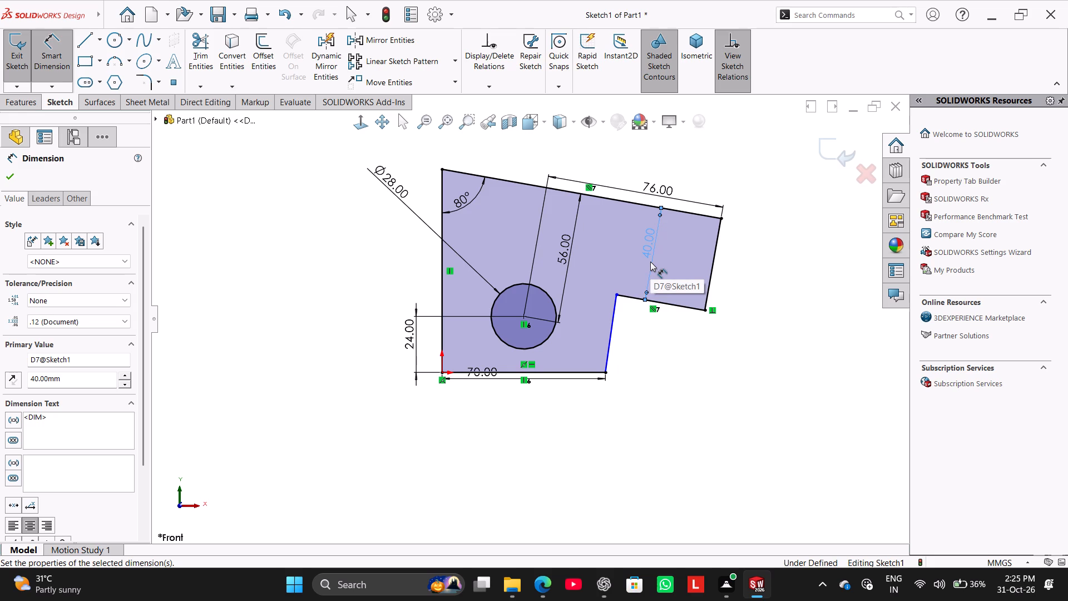
# Make the notch's free side edge, rising from the end of the 70 mm base, vertical.
pyautogui.rightClick(671, 366)
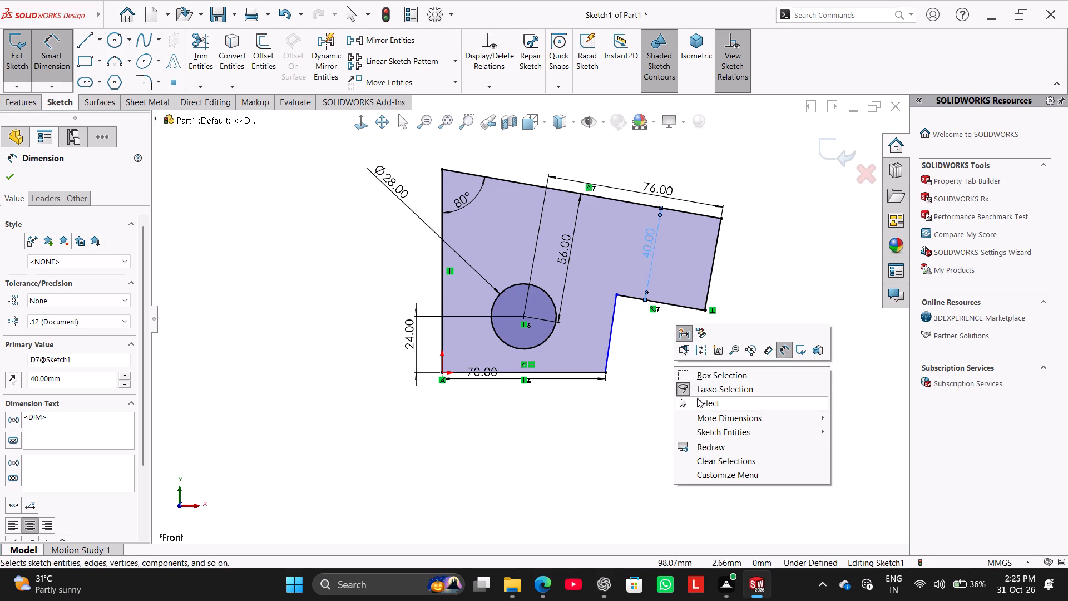
pyautogui.click(700, 405)
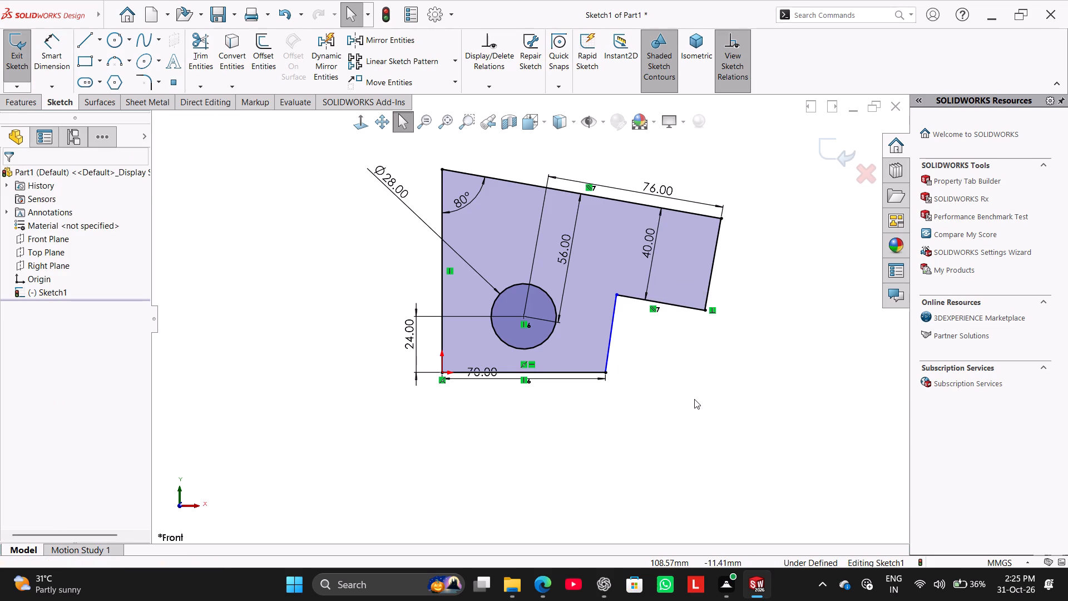
pyautogui.moveTo(612, 328); pyautogui.dragTo(613, 328)
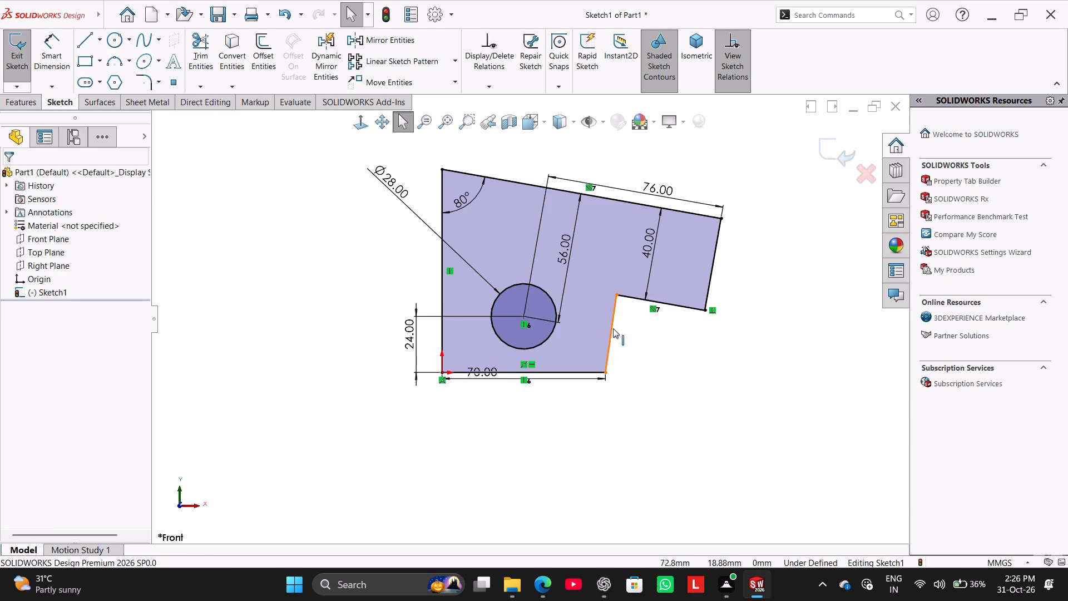
pyautogui.moveTo(613, 328); pyautogui.dragTo(654, 338)
pyautogui.click(631, 407)
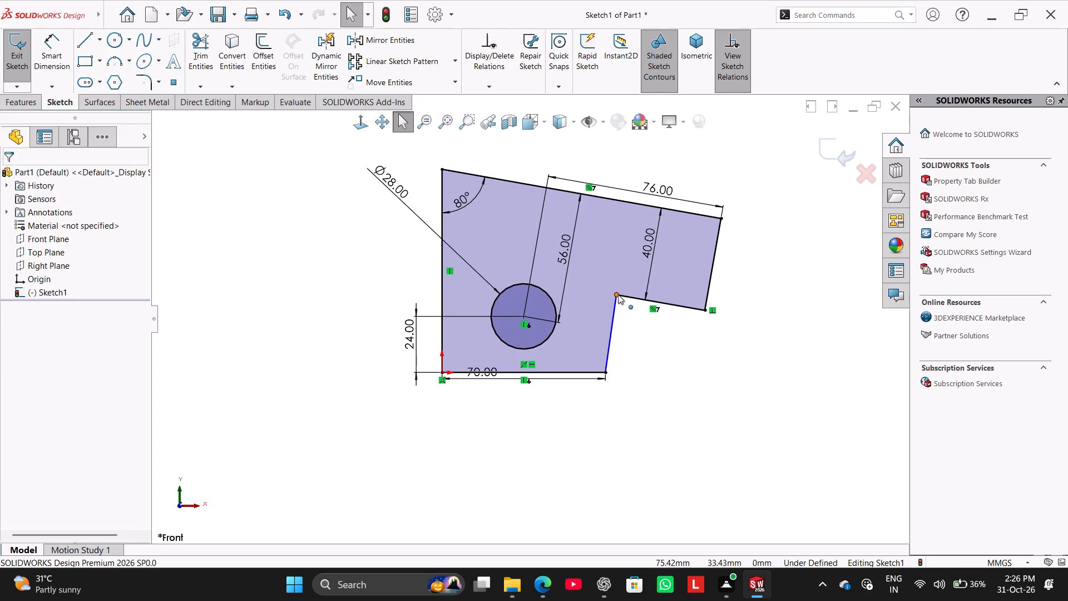
pyautogui.moveTo(618, 294); pyautogui.dragTo(618, 299)
pyautogui.click(640, 341)
pyautogui.click(611, 323)
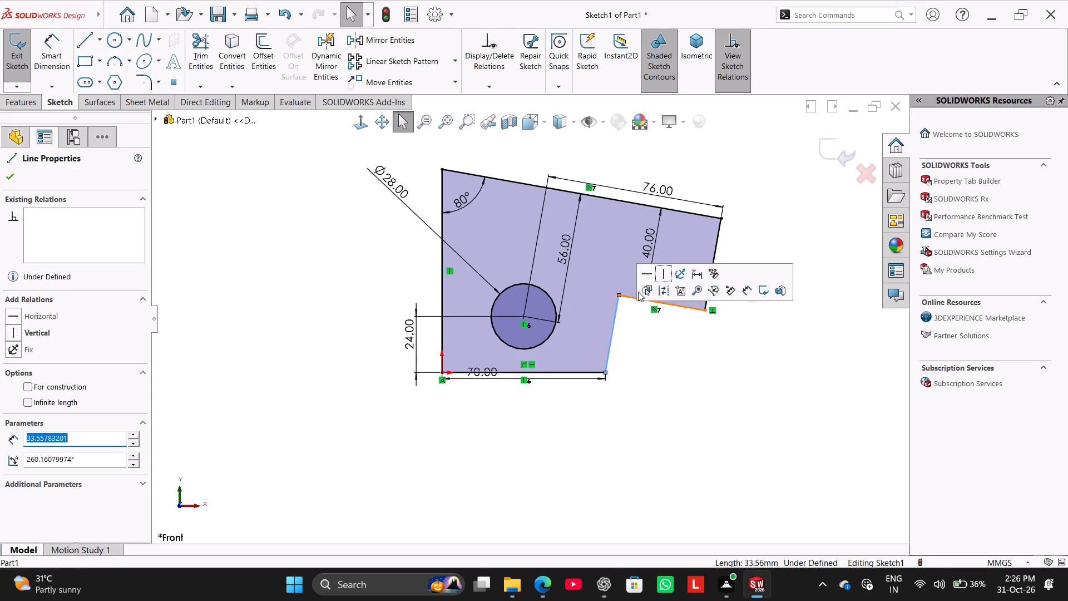
pyautogui.click(660, 273)
pyautogui.click(641, 352)
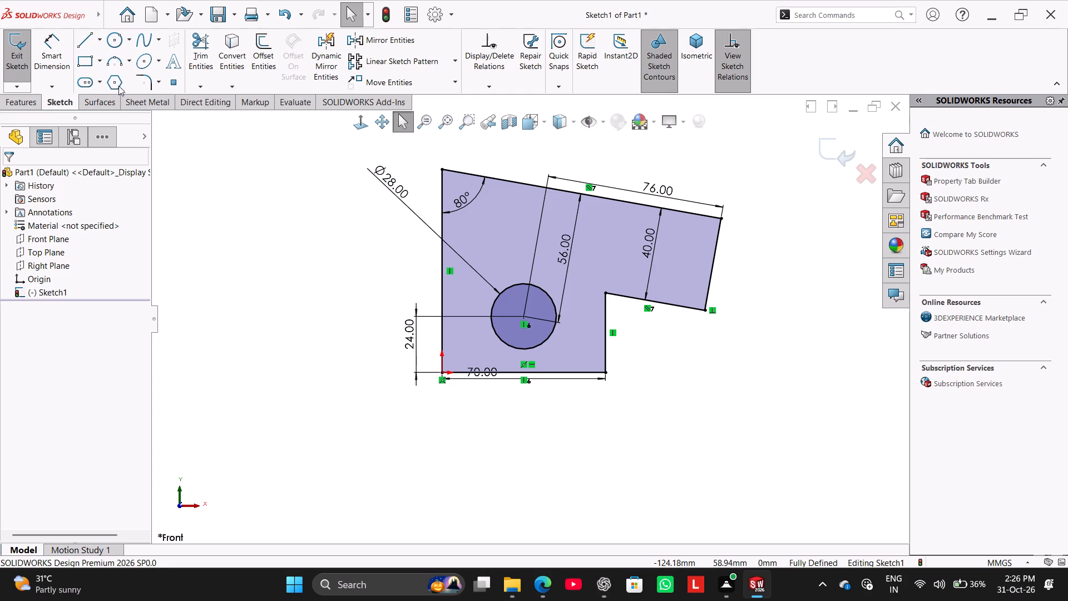
# Apply a 20 mm sketch fillet to the notch's inner corner.
pyautogui.click(149, 84)
pyautogui.click(607, 307)
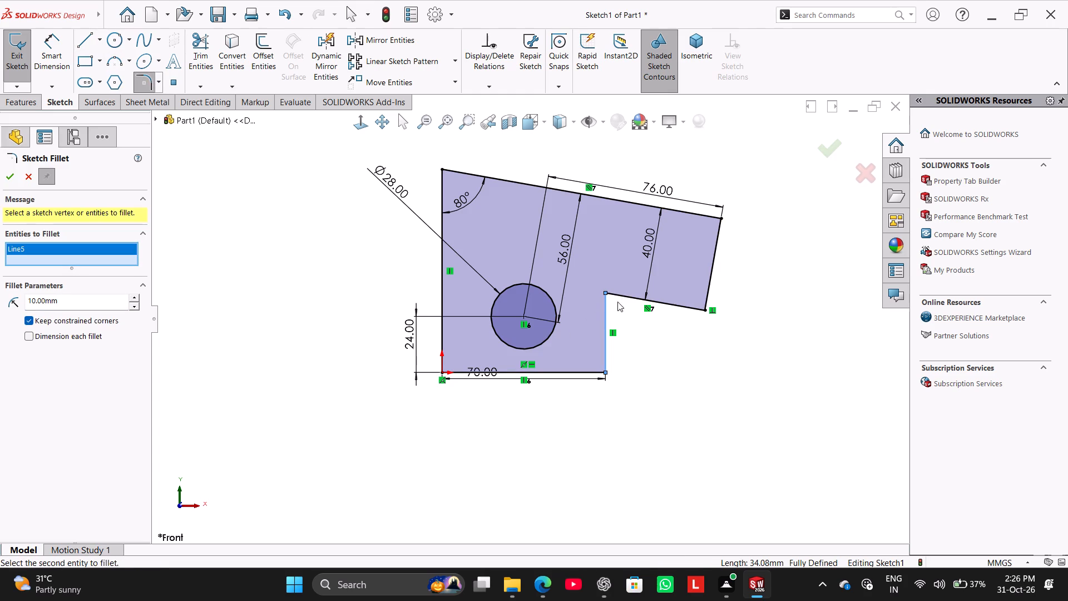
pyautogui.click(622, 298)
pyautogui.doubleClick(65, 299)
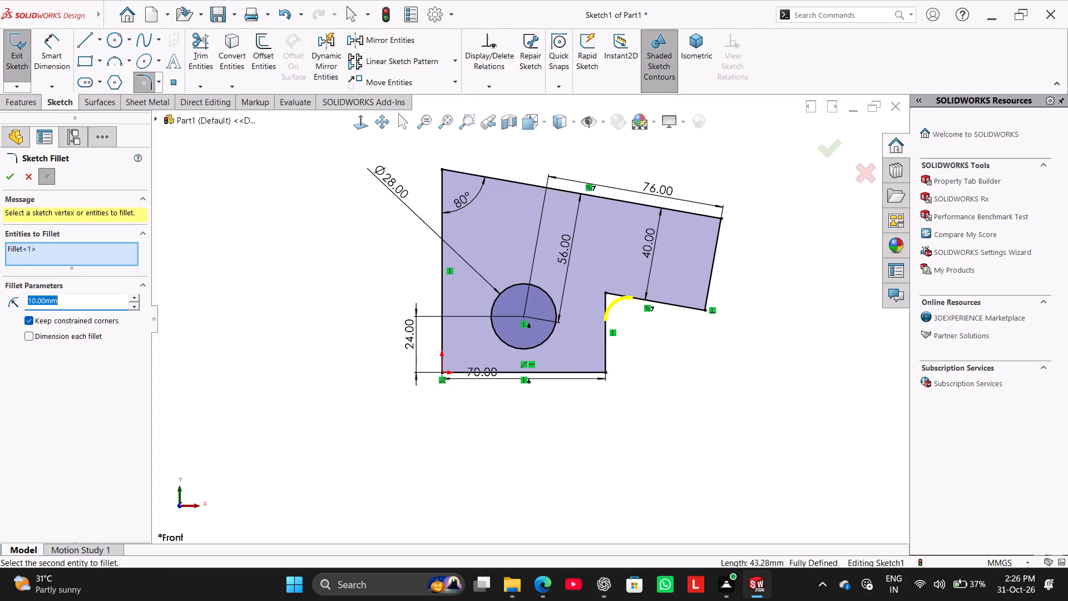
pyautogui.write('20')
pyautogui.press('Return')
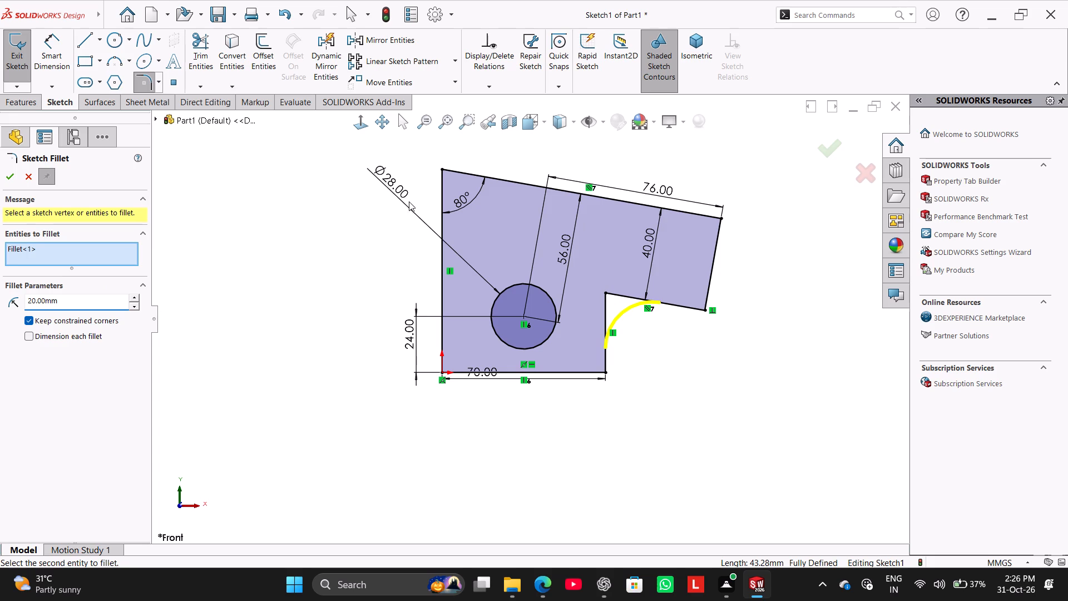
pyautogui.click(9, 181)
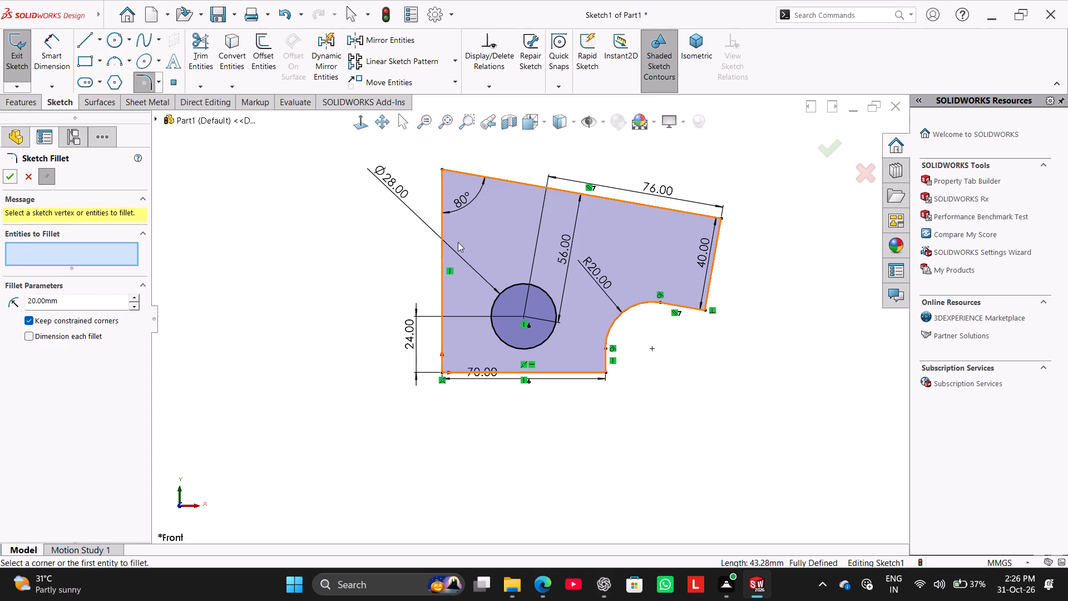
# Apply a 58 mm sketch fillet to the corner between the long vertical edge and the sloping top edge.
pyautogui.click(439, 224)
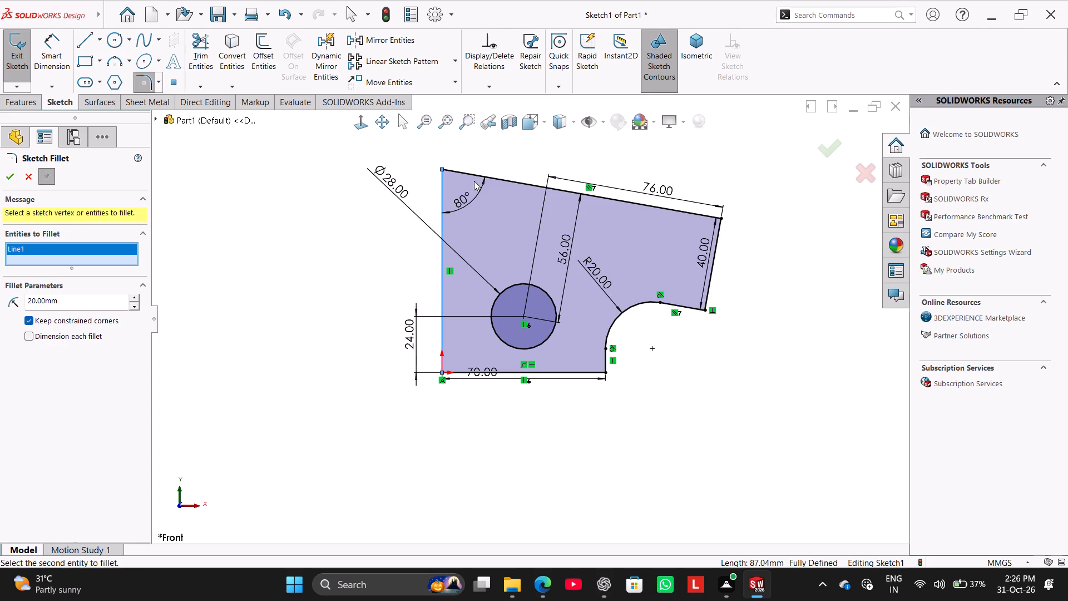
pyautogui.click(474, 178)
pyautogui.doubleClick(104, 300)
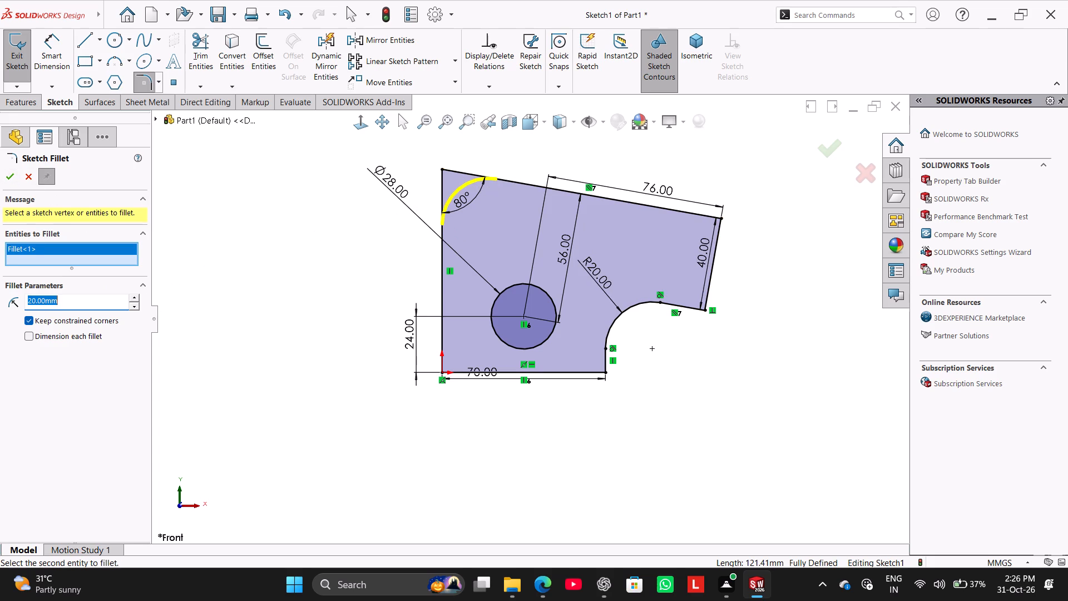
pyautogui.write('58')
pyautogui.press('Return')
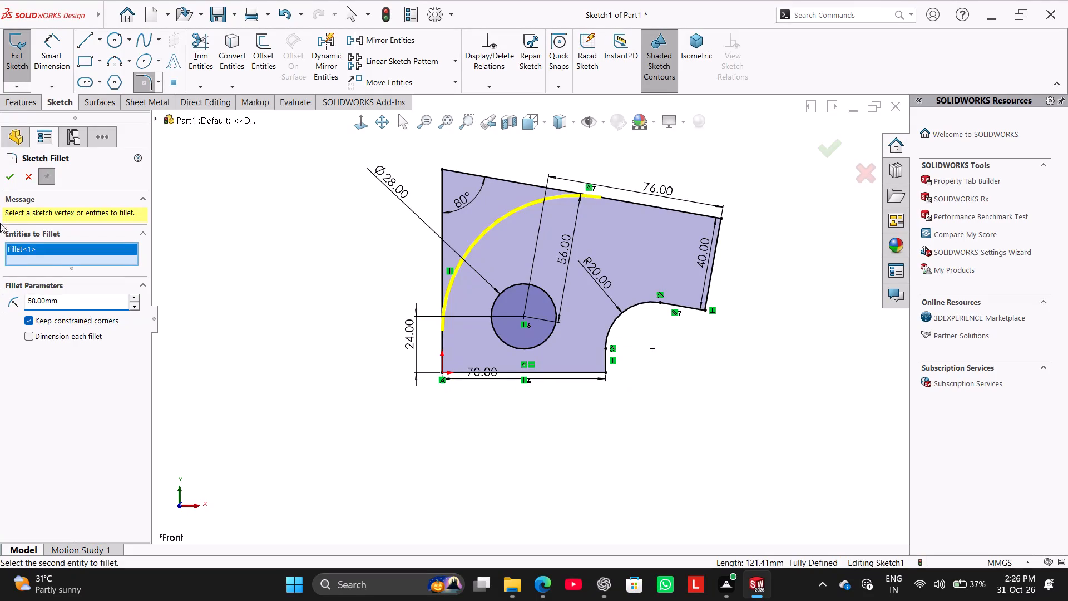
pyautogui.click(3, 178)
pyautogui.click(282, 221)
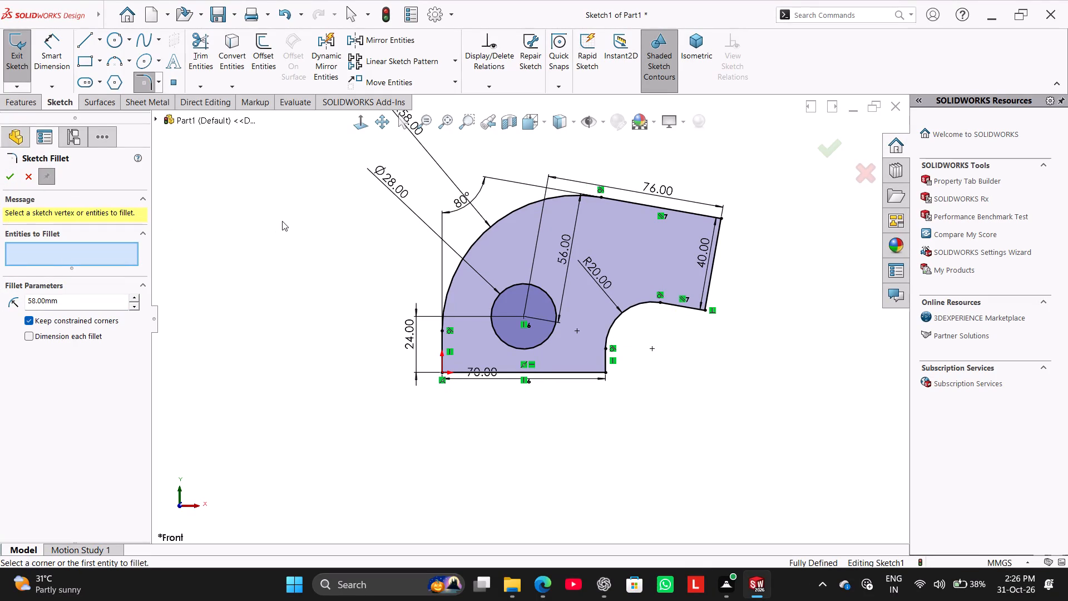
pyautogui.doubleClick(0, 177)
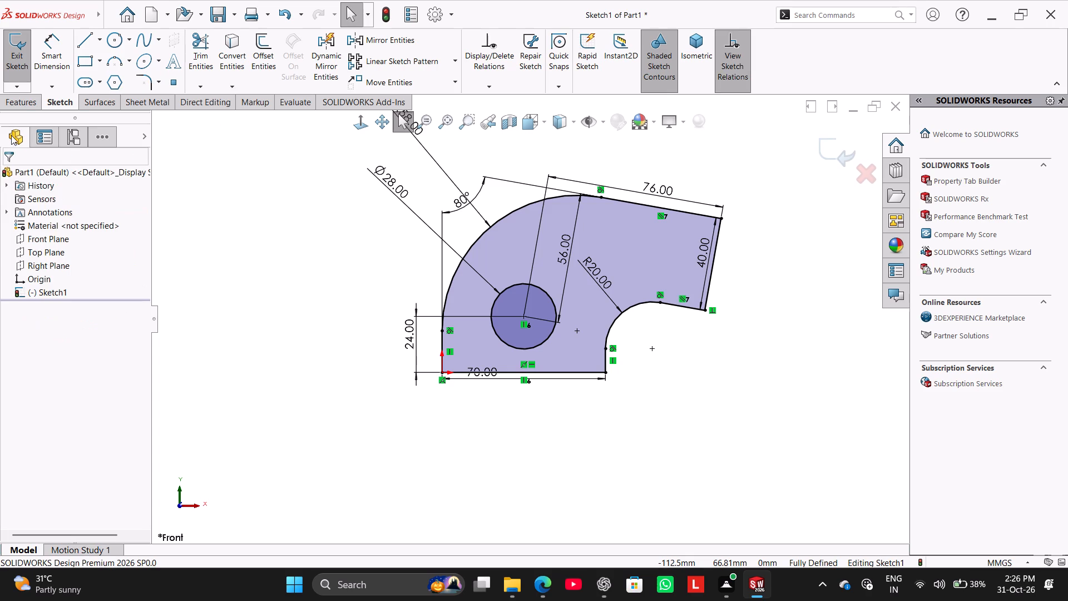
# Extrude the profile 10 mm with the Mid Plane end condition.
pyautogui.click(22, 108)
pyautogui.click(19, 71)
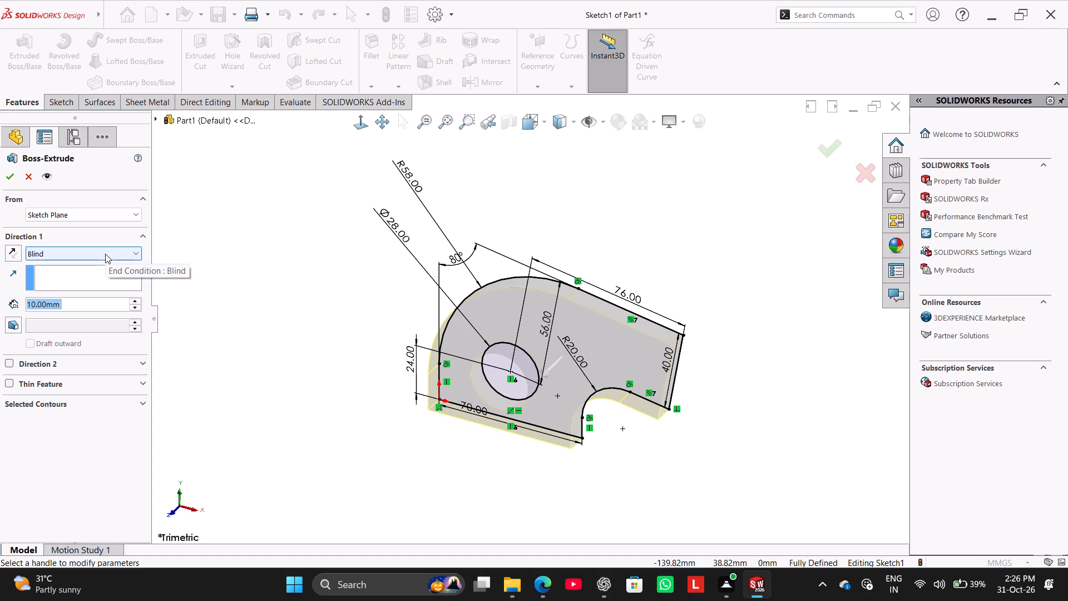
pyautogui.click(105, 254)
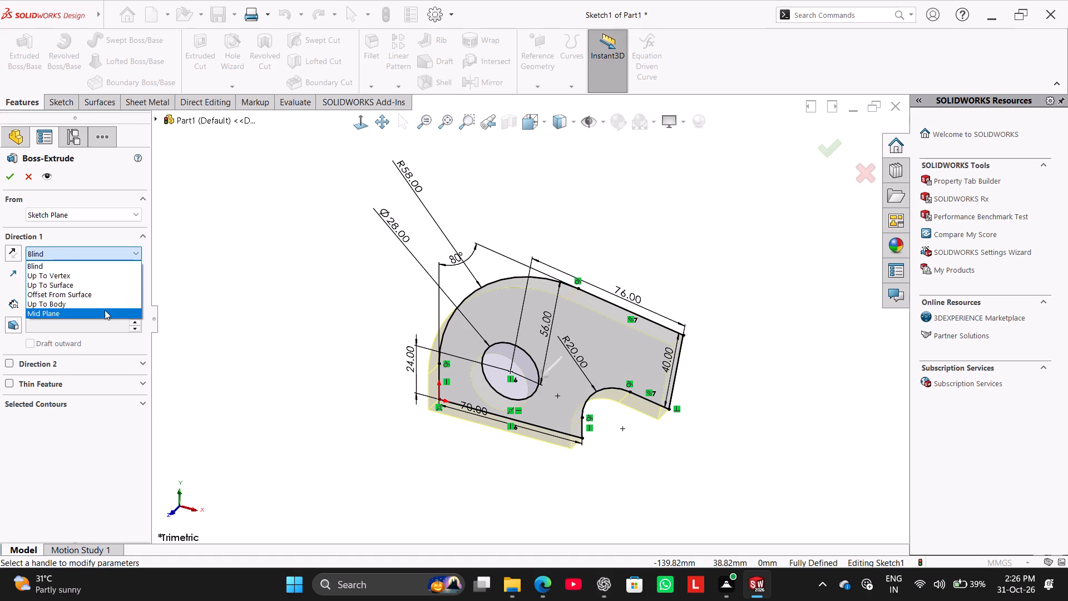
pyautogui.click(105, 310)
pyautogui.click(9, 178)
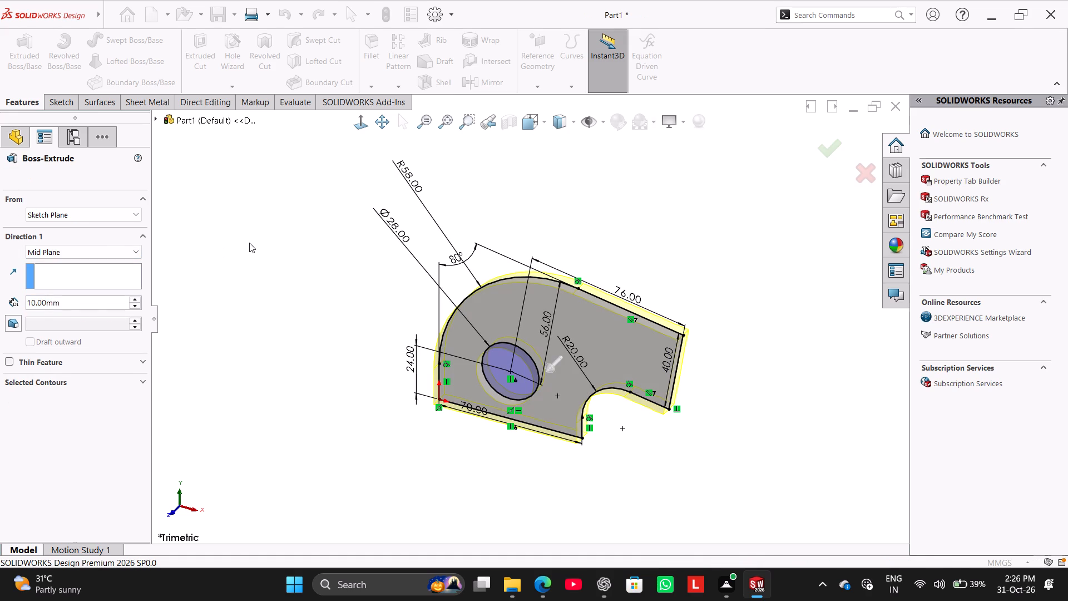
pyautogui.click(249, 243)
# Sketch a corner rectangle about 21 mm deep on the Top Plane, starting at the plate's front corner on the origin side.
pyautogui.moveTo(222, 322); pyautogui.dragTo(368, 224, button='right')
pyautogui.moveTo(267, 326); pyautogui.dragTo(380, 196, button='right')
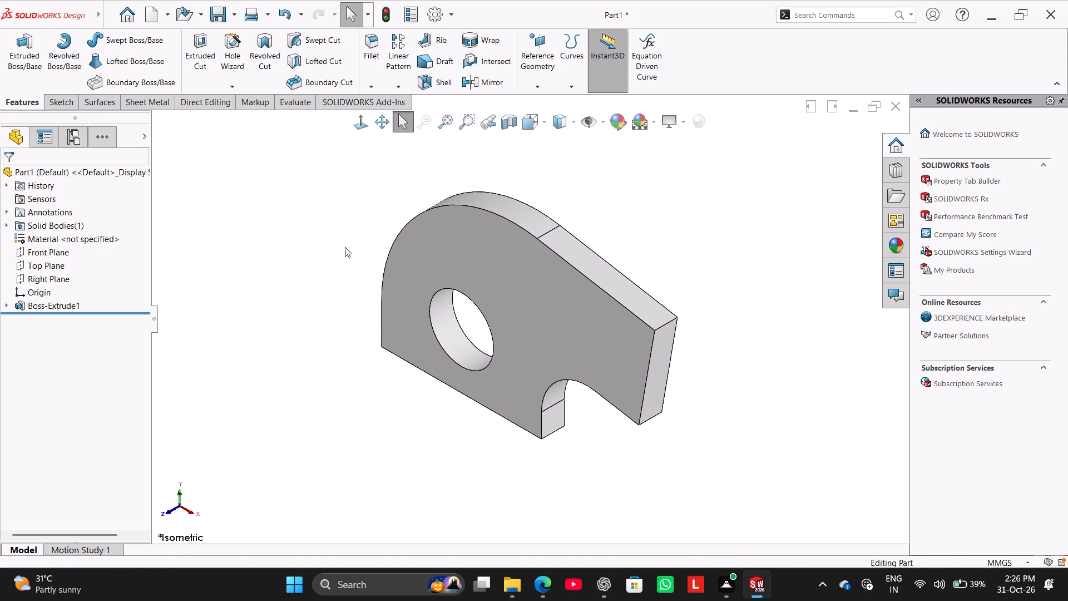
pyautogui.click(275, 290)
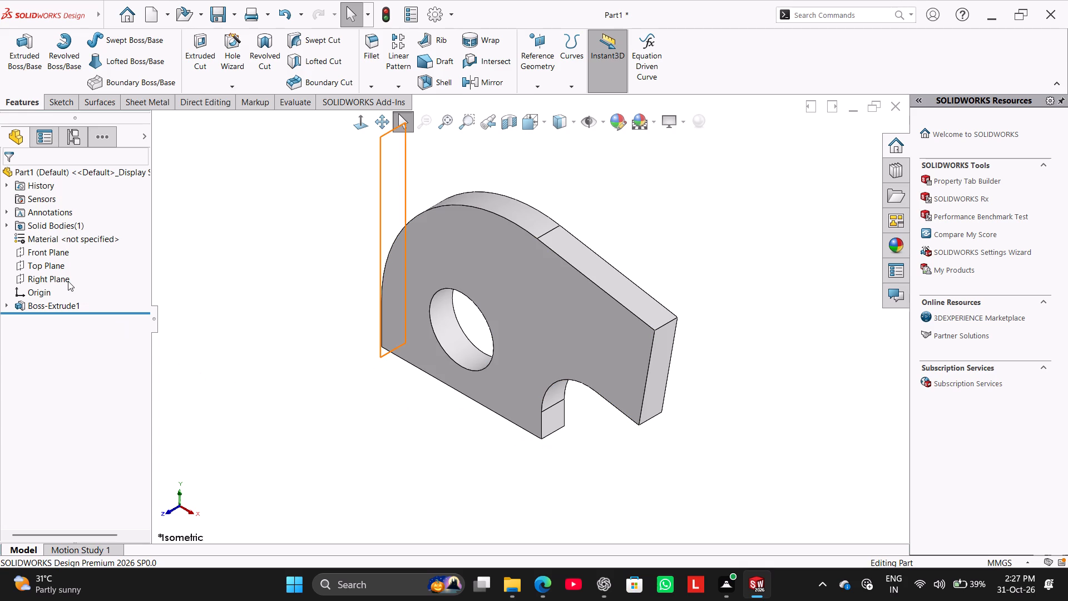
pyautogui.click(63, 267)
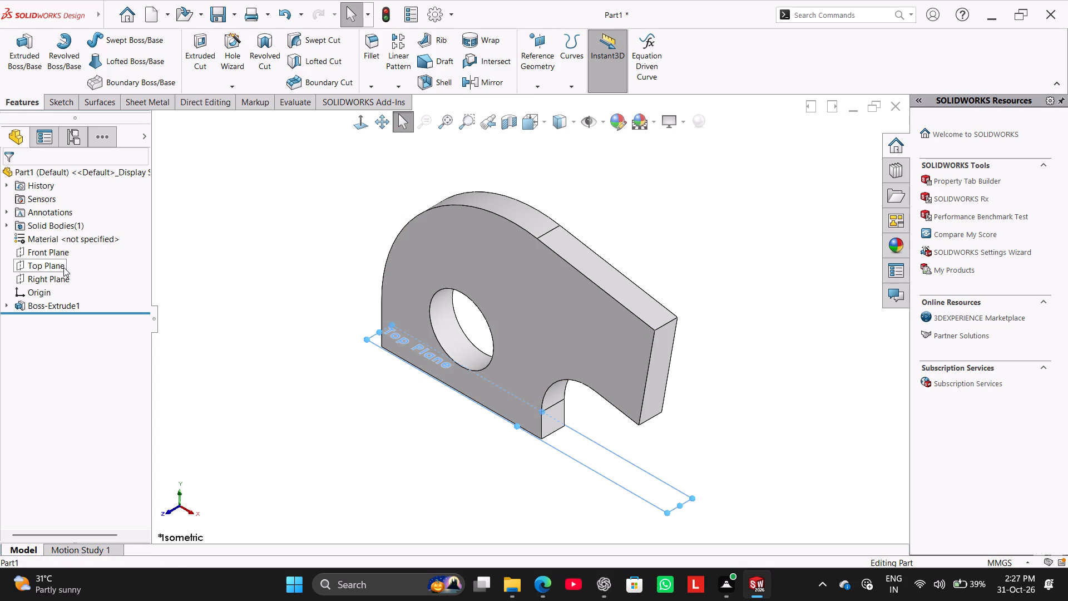
pyautogui.click(73, 243)
pyautogui.click(185, 238)
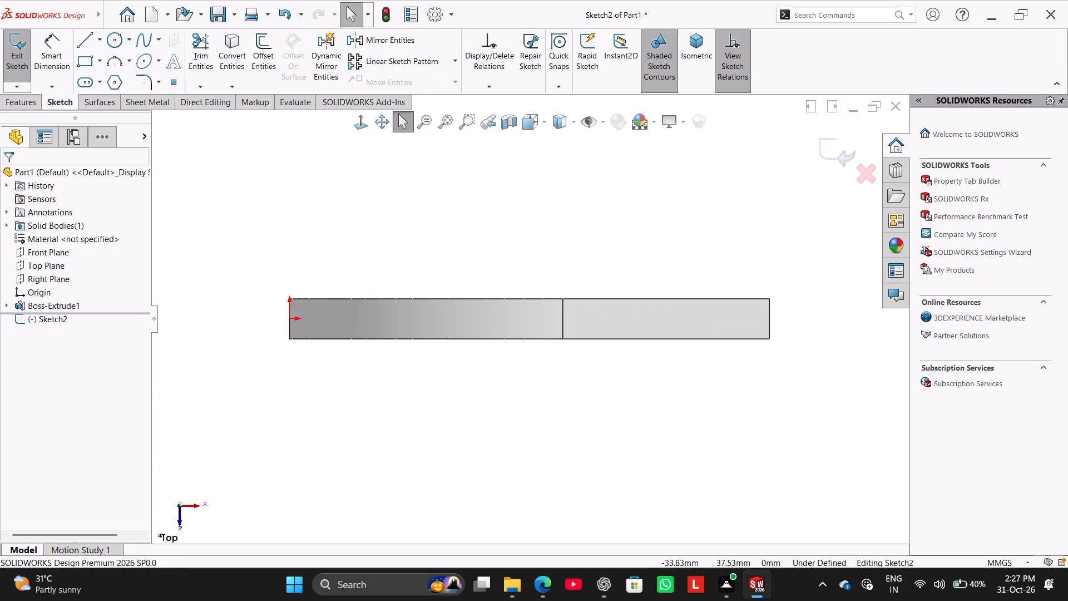
pyautogui.click(91, 67)
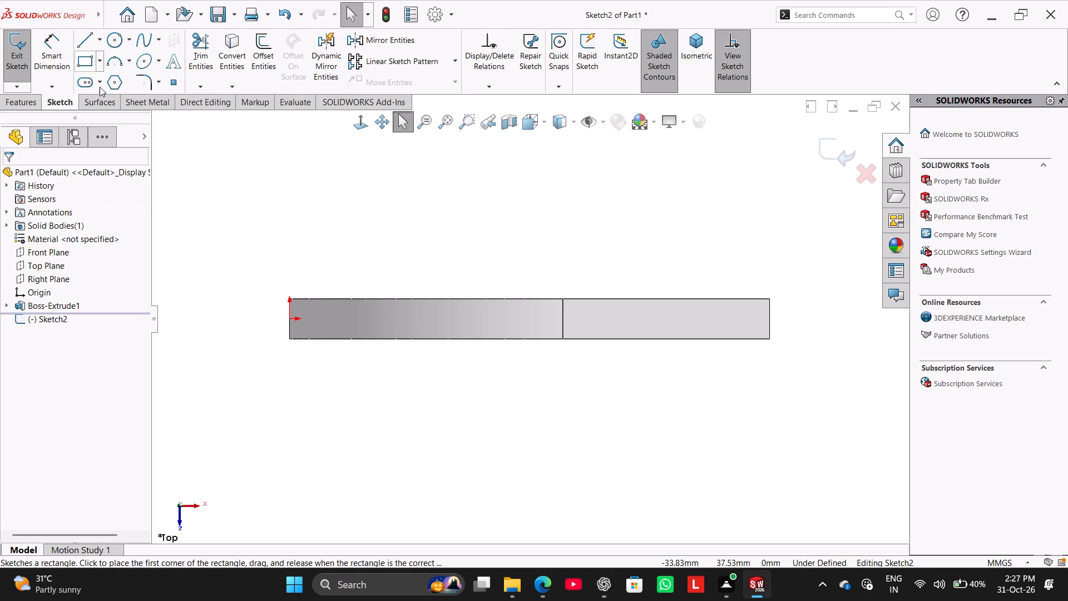
pyautogui.click(288, 337)
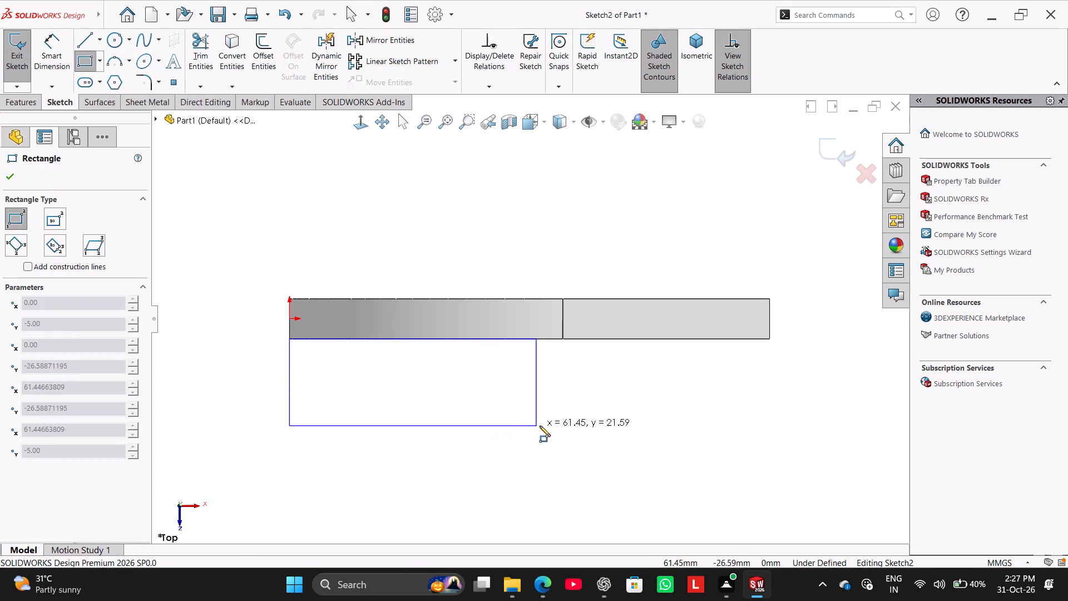
pyautogui.click(560, 422)
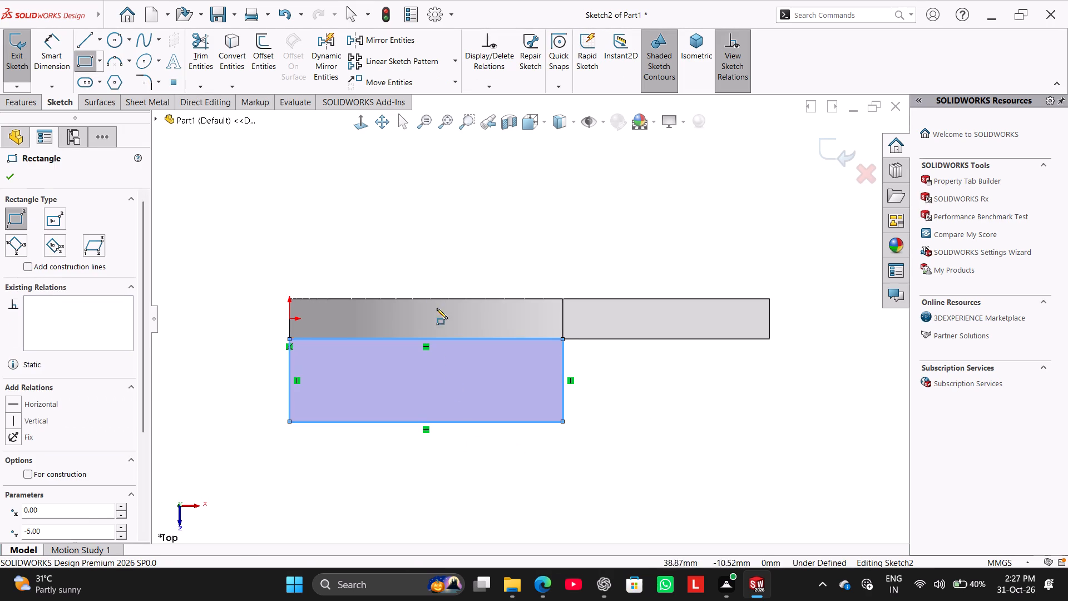
pyautogui.rightClick(411, 260)
pyautogui.click(437, 269)
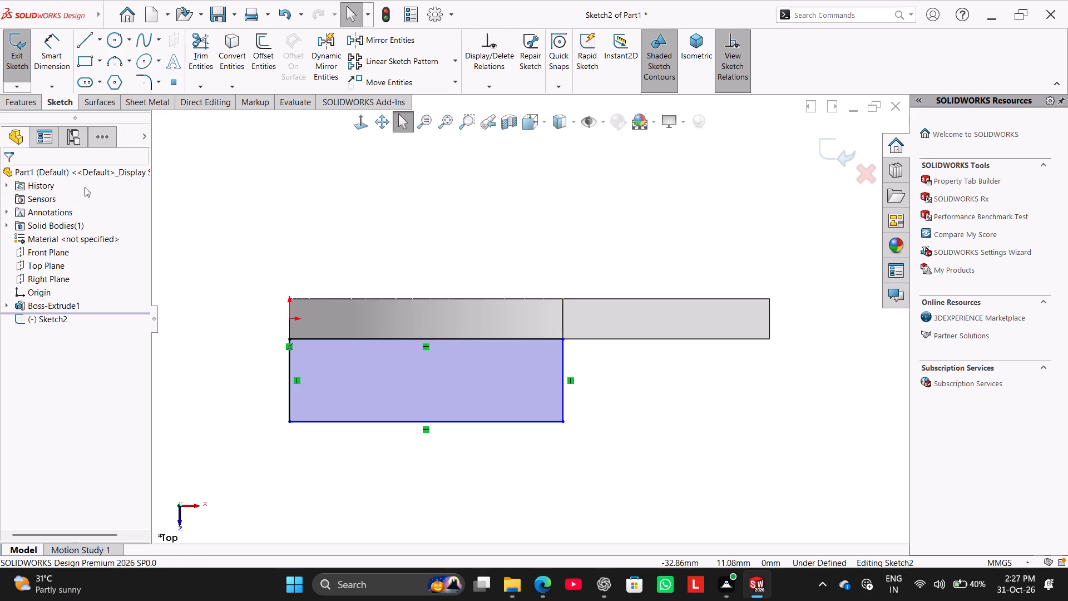
# Dimension the rectangle's depth away from the plate as 38 mm.
pyautogui.click(61, 59)
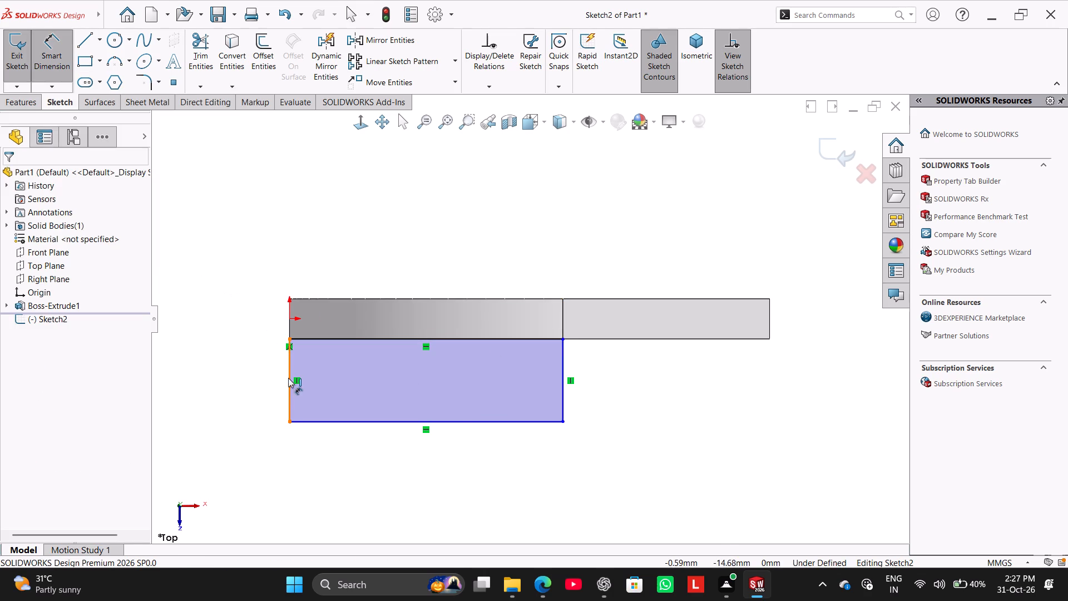
pyautogui.click(288, 378)
pyautogui.click(245, 373)
pyautogui.write('38')
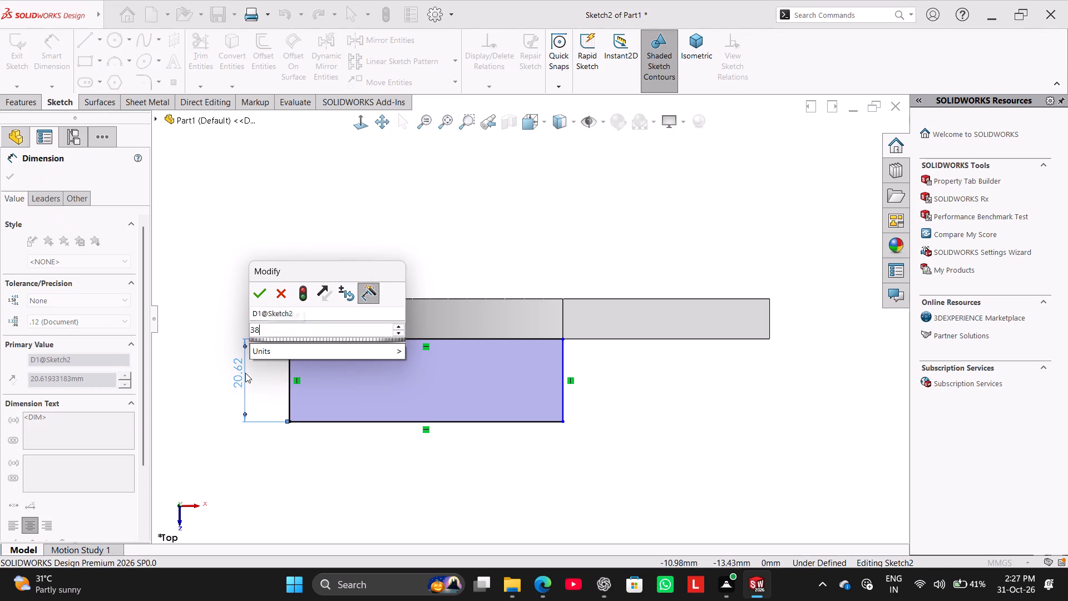
pyautogui.press('Return')
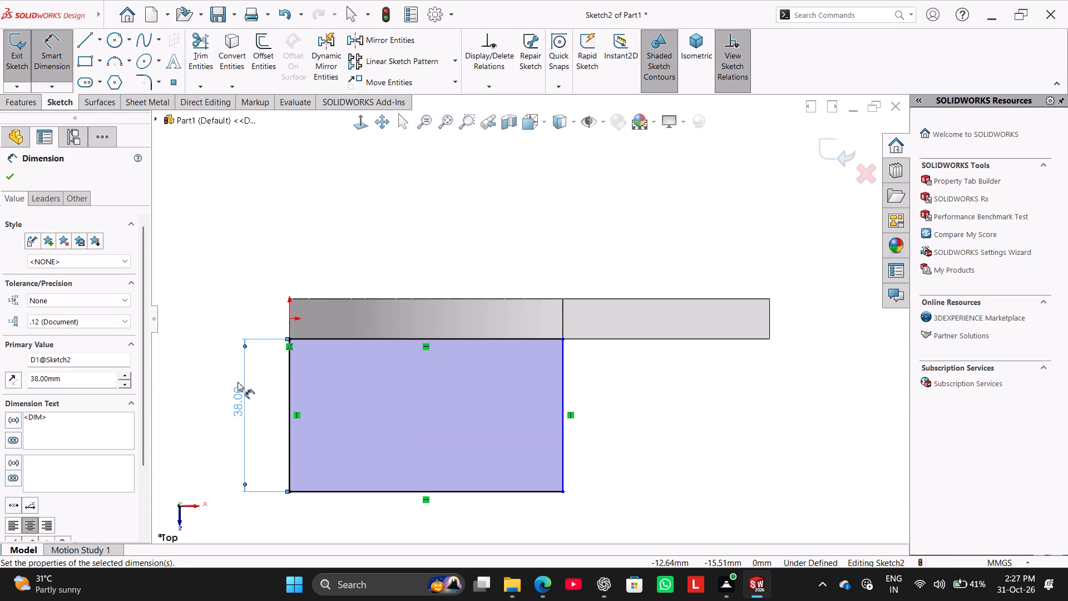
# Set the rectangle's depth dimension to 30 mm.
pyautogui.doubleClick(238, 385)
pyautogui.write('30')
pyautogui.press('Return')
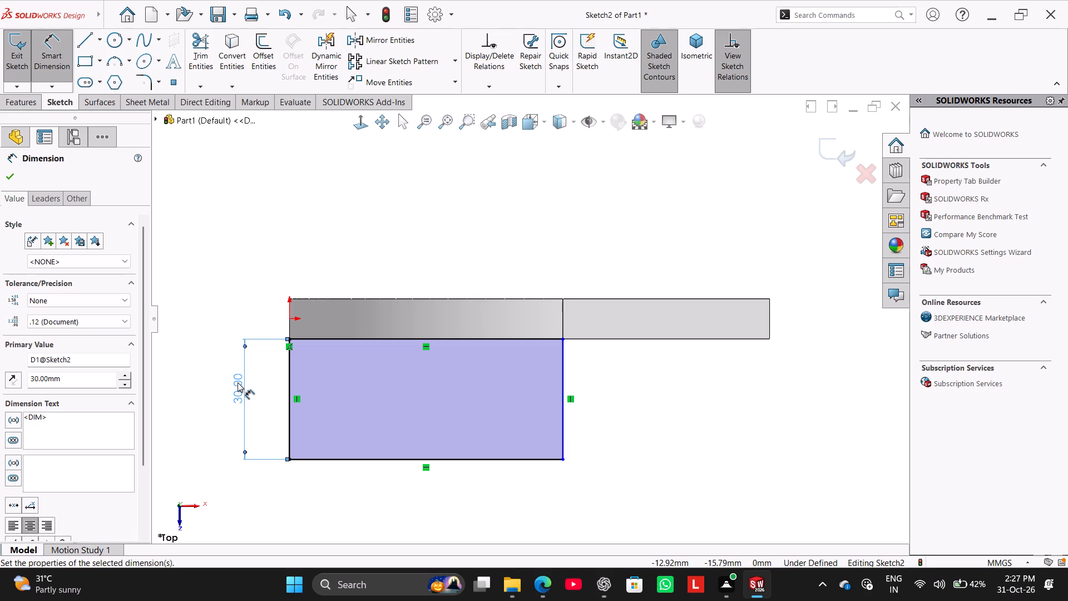
# Set the rectangle's depth dimension to 38 mm.
pyautogui.doubleClick(236, 388)
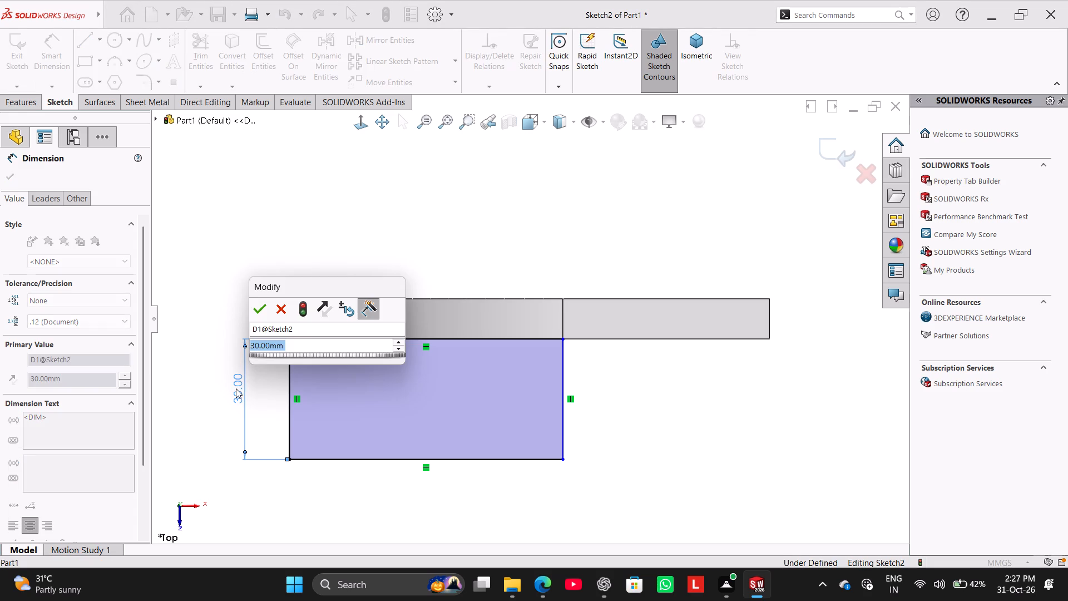
pyautogui.write('38')
pyautogui.press('Return')
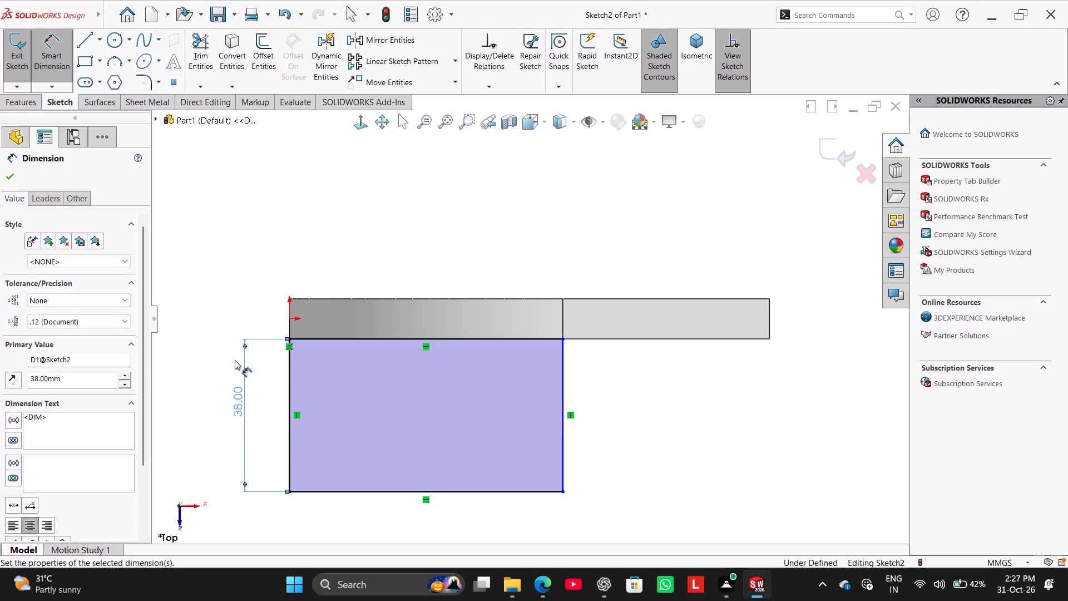
pyautogui.rightClick(222, 287)
pyautogui.click(263, 322)
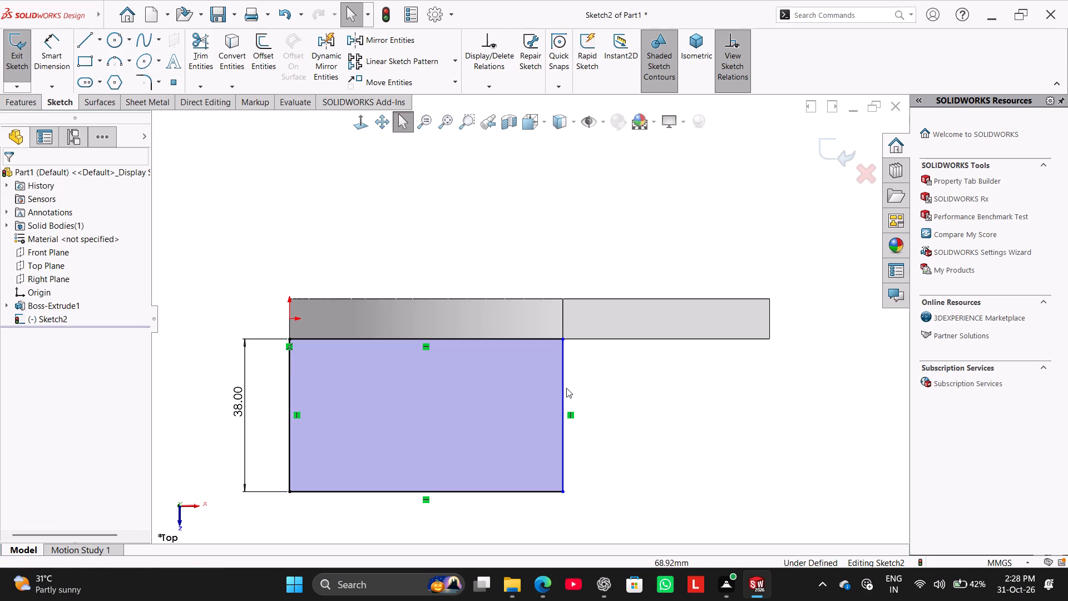
# Widen the rectangle to about 85 mm by moving its free side edge along the plate.
pyautogui.moveTo(562, 388); pyautogui.dragTo(629, 395)
pyautogui.click(680, 412)
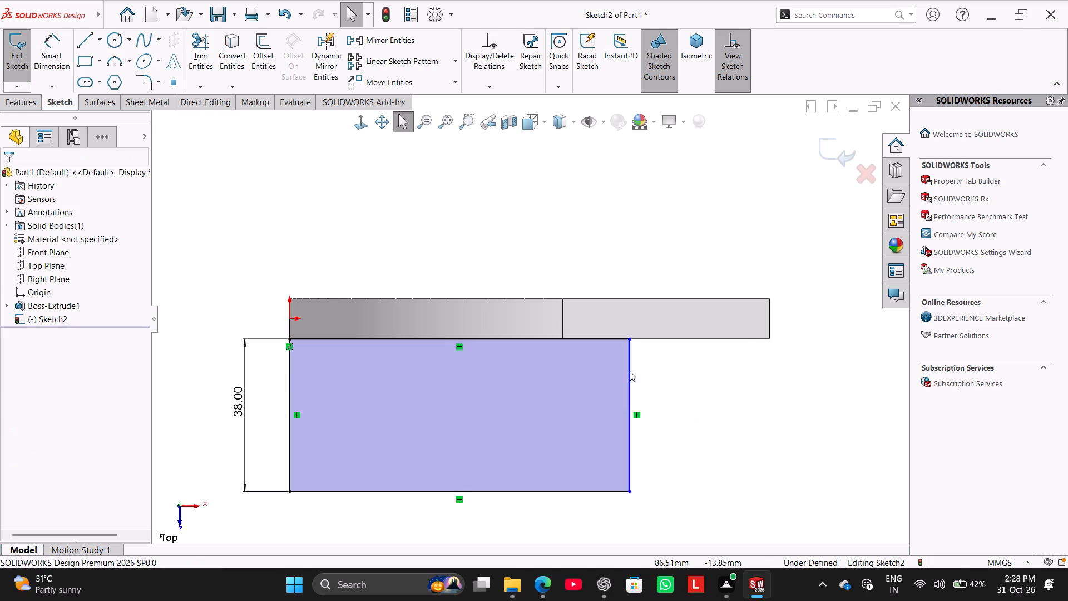
# Make the rectangle's free plate-side corner coincident with the plate's vertex where its curved and flat faces meet.
pyautogui.keyDown('ctrl'); pyautogui.click(631, 342); pyautogui.keyUp('ctrl')
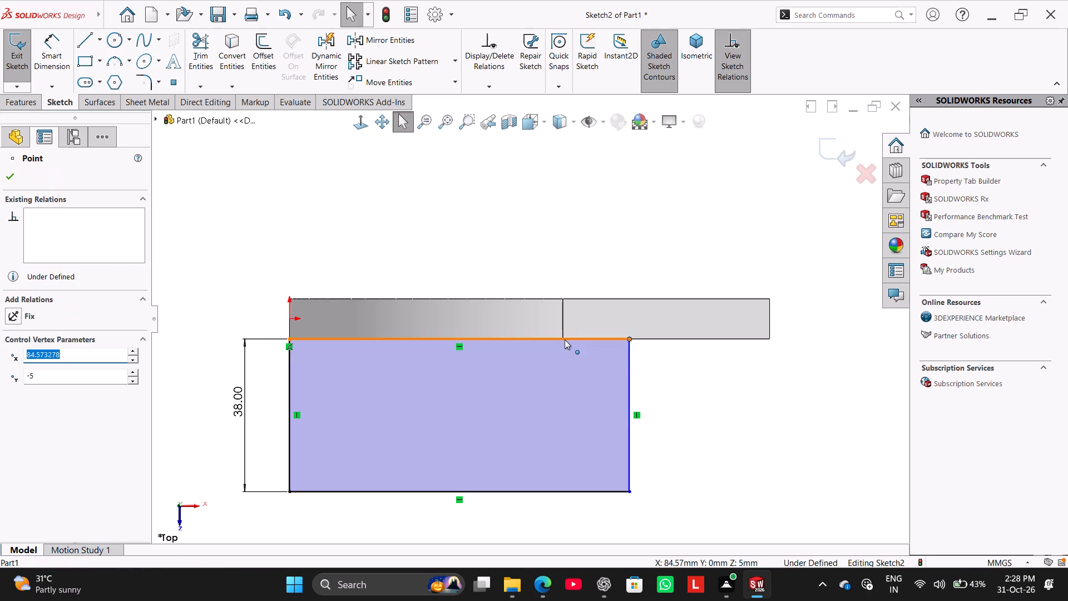
pyautogui.keyDown('ctrl'); pyautogui.click(564, 339); pyautogui.keyUp('ctrl')
pyautogui.click(40, 406)
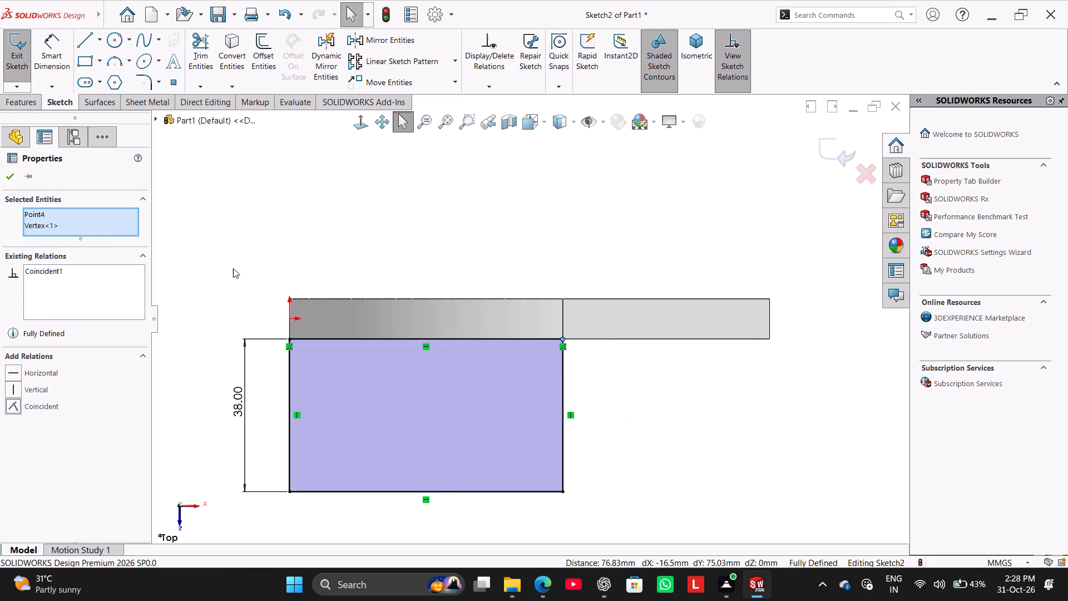
pyautogui.click(235, 235)
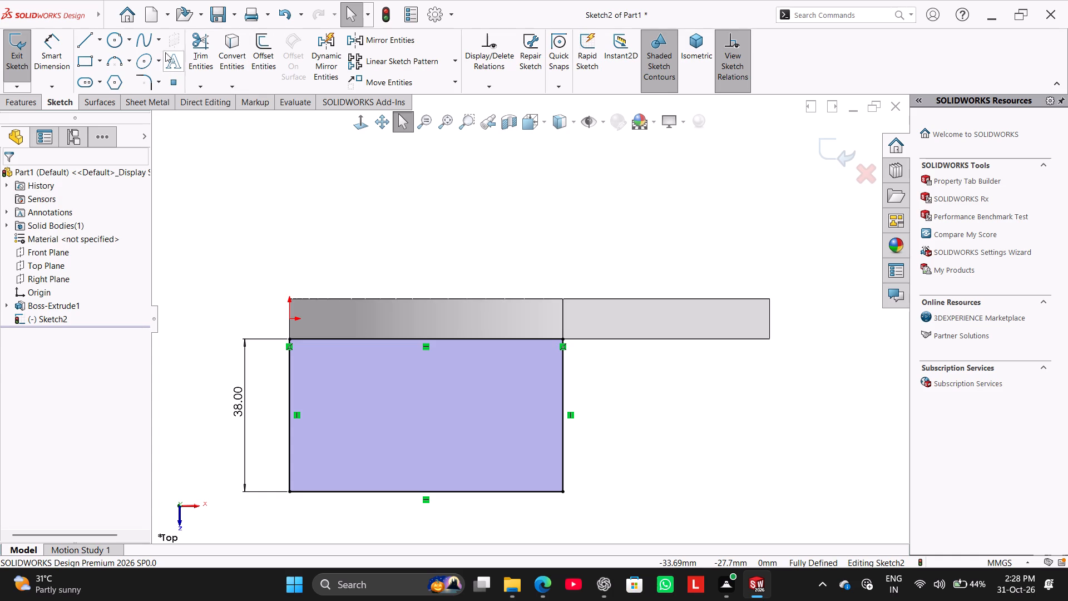
# Round the rectangle's two outer corners, away from the plate, with 16 mm sketch fillets.
pyautogui.click(153, 80)
pyautogui.click(520, 490)
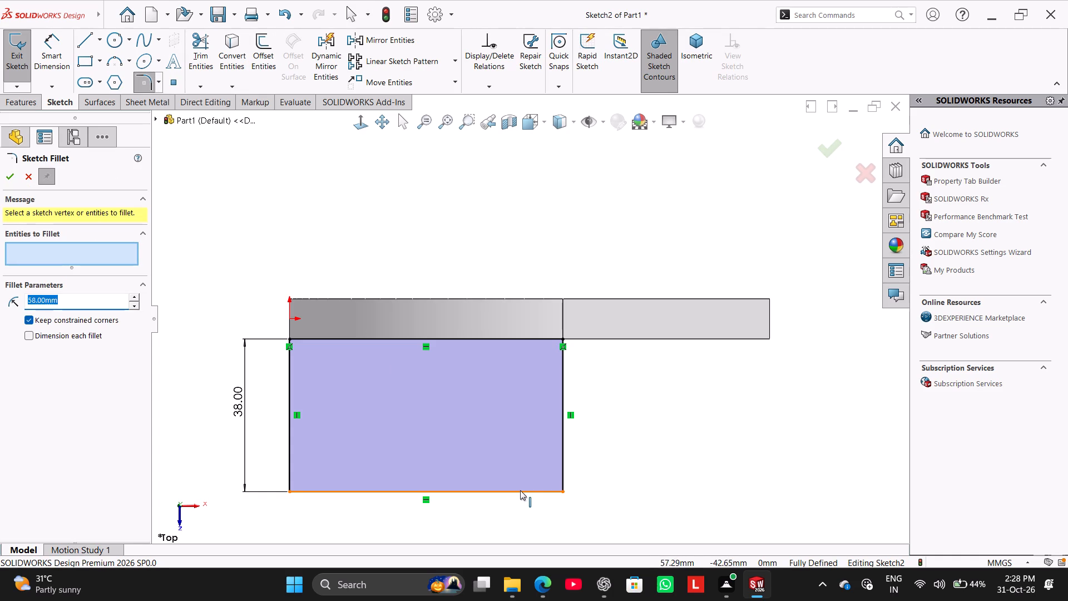
pyautogui.click(562, 457)
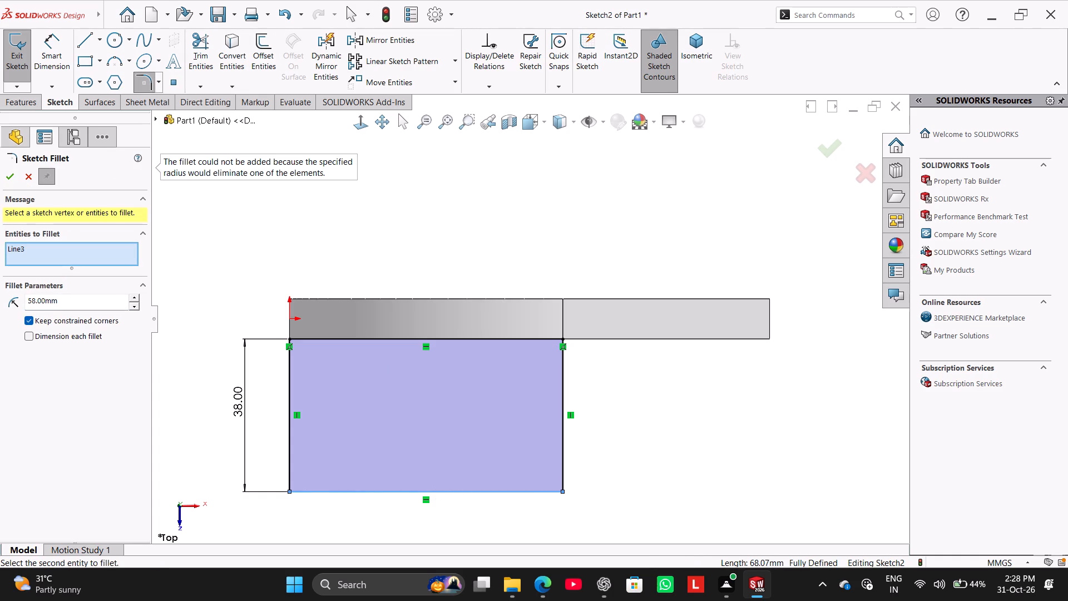
pyautogui.doubleClick(116, 299)
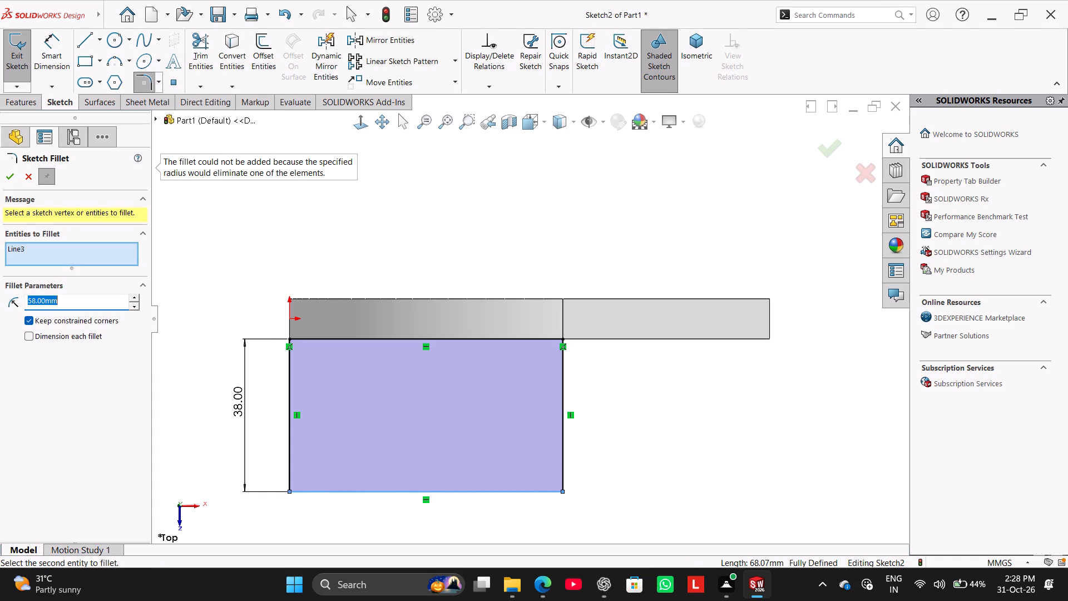
pyautogui.write('16')
pyautogui.press('Return')
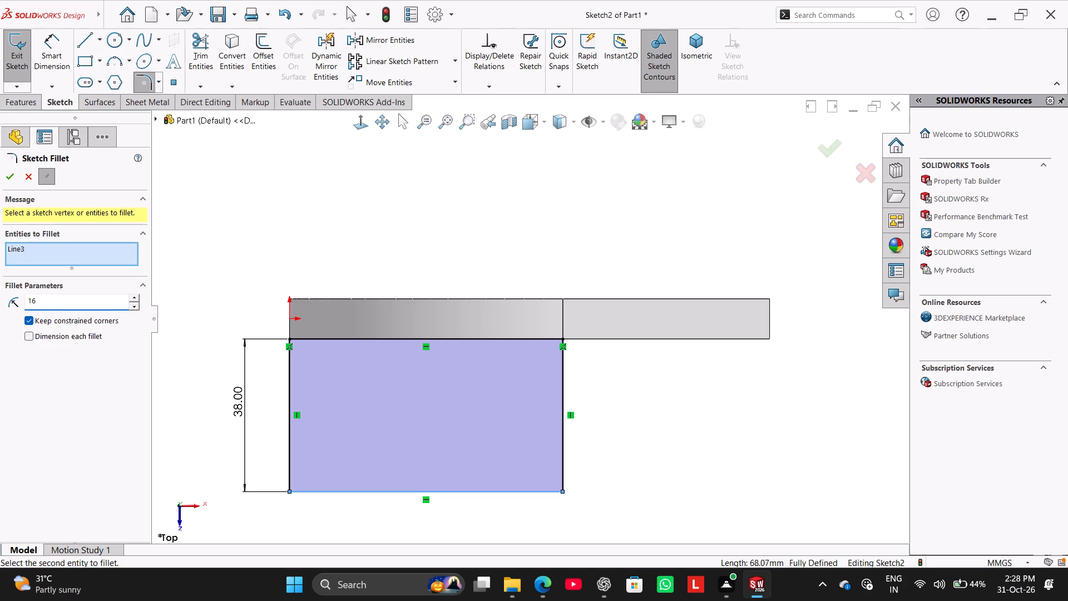
pyautogui.click(560, 455)
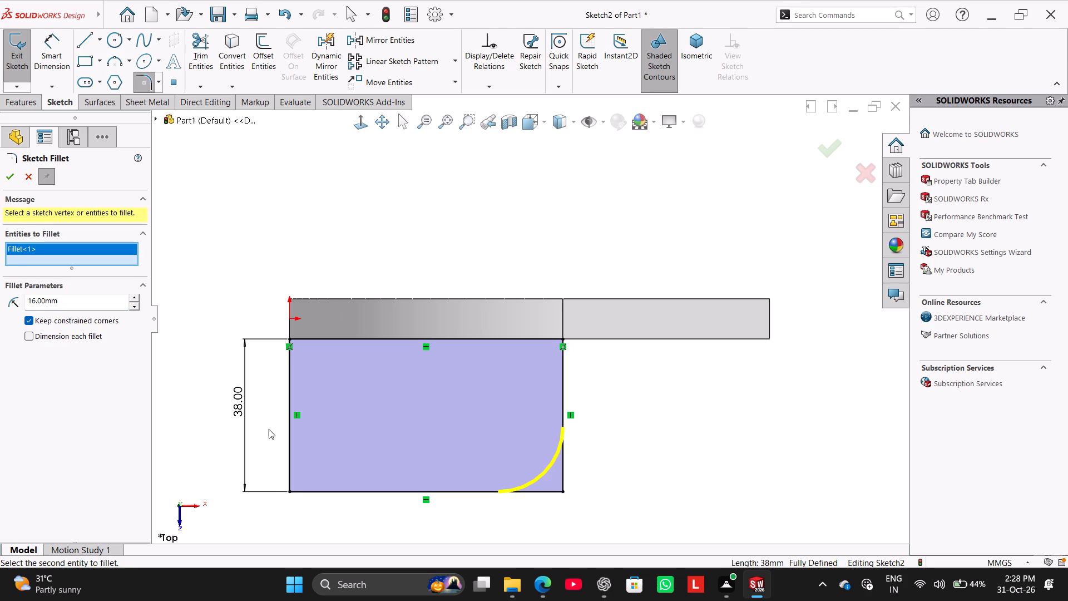
pyautogui.click(288, 446)
pyautogui.click(315, 490)
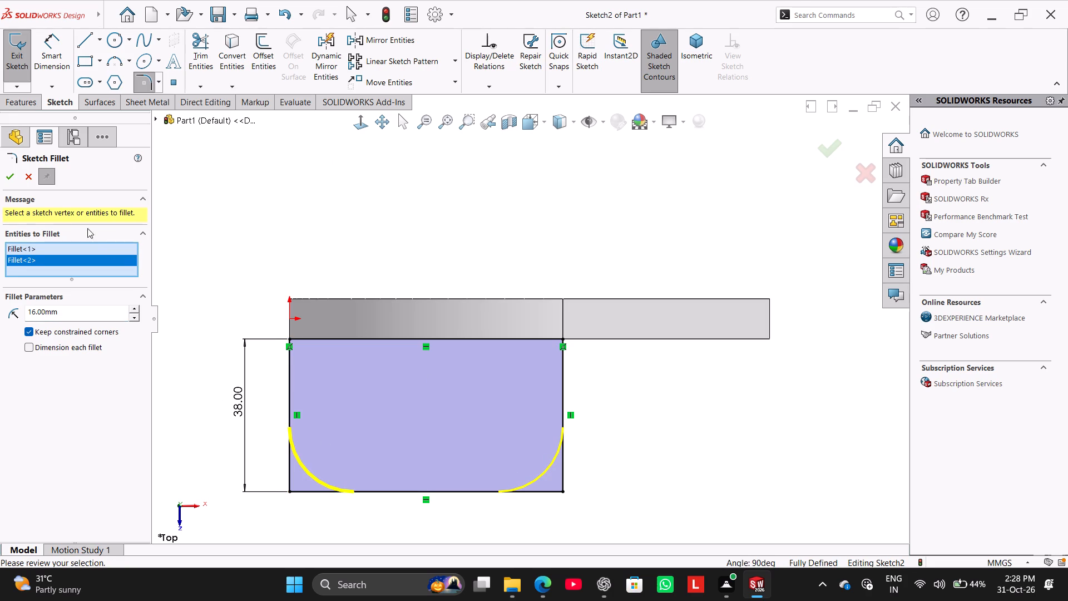
pyautogui.click(14, 176)
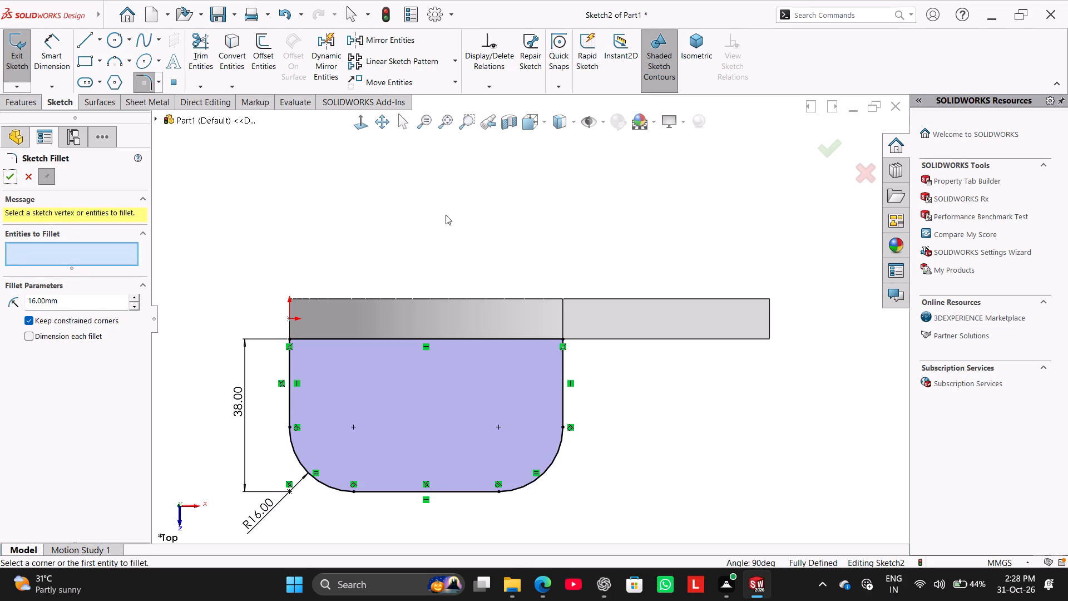
pyautogui.click(446, 215)
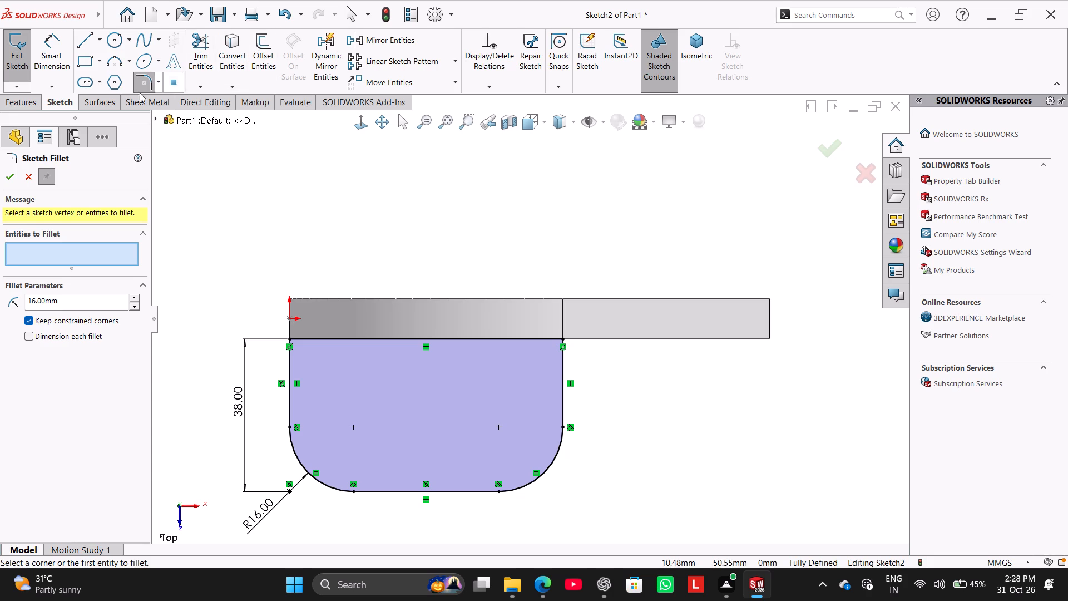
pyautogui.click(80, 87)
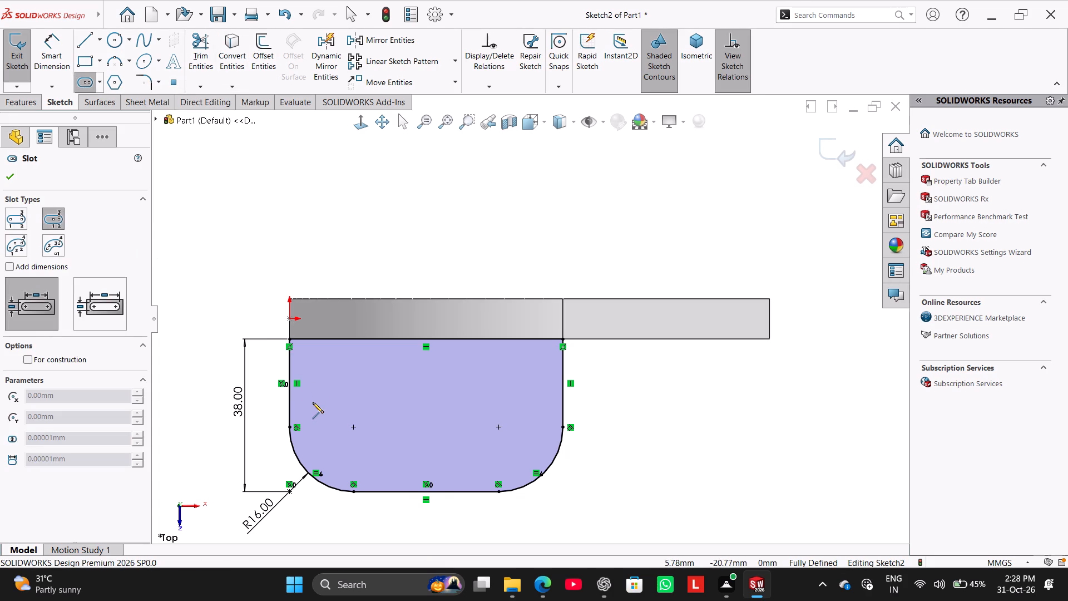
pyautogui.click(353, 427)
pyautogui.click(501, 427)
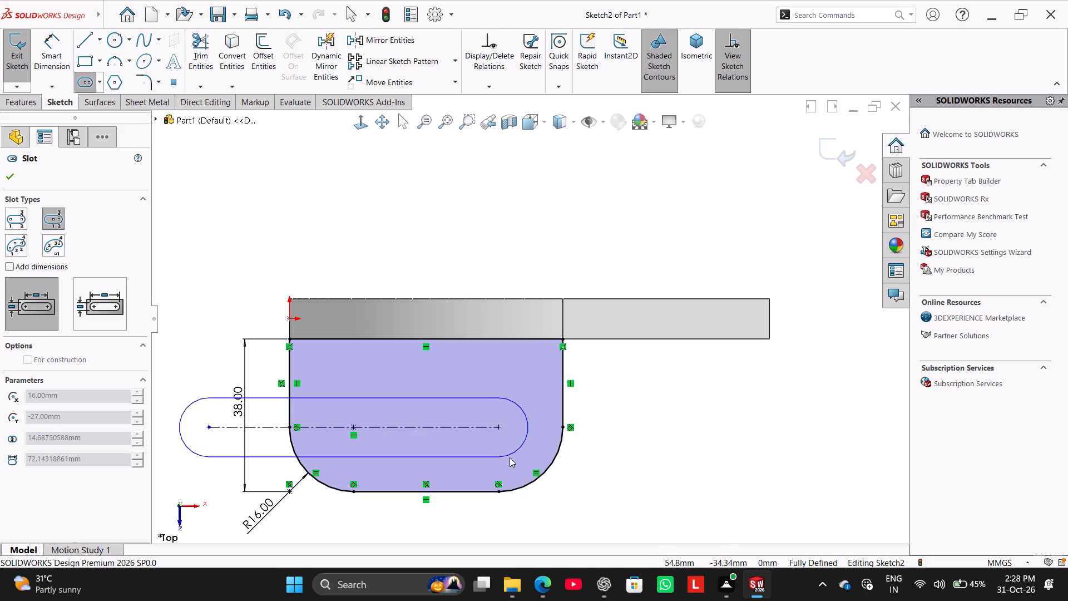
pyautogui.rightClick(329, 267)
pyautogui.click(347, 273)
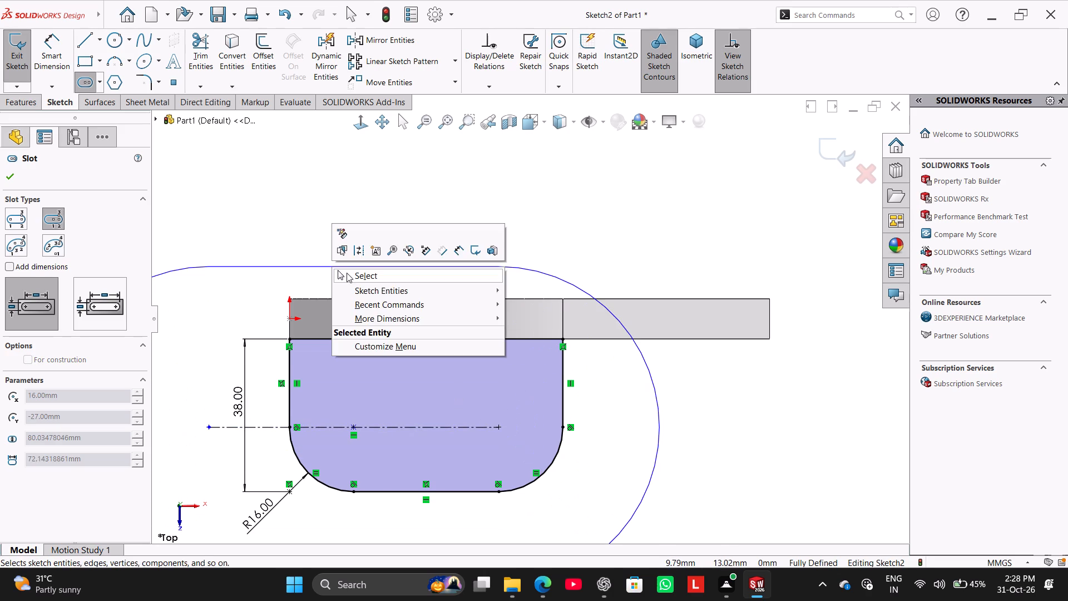
# Sketch a horizontal centerpoint straight slot inside the base profile, about 42 mm between arc centres and 17 mm wide.
pyautogui.click(96, 82)
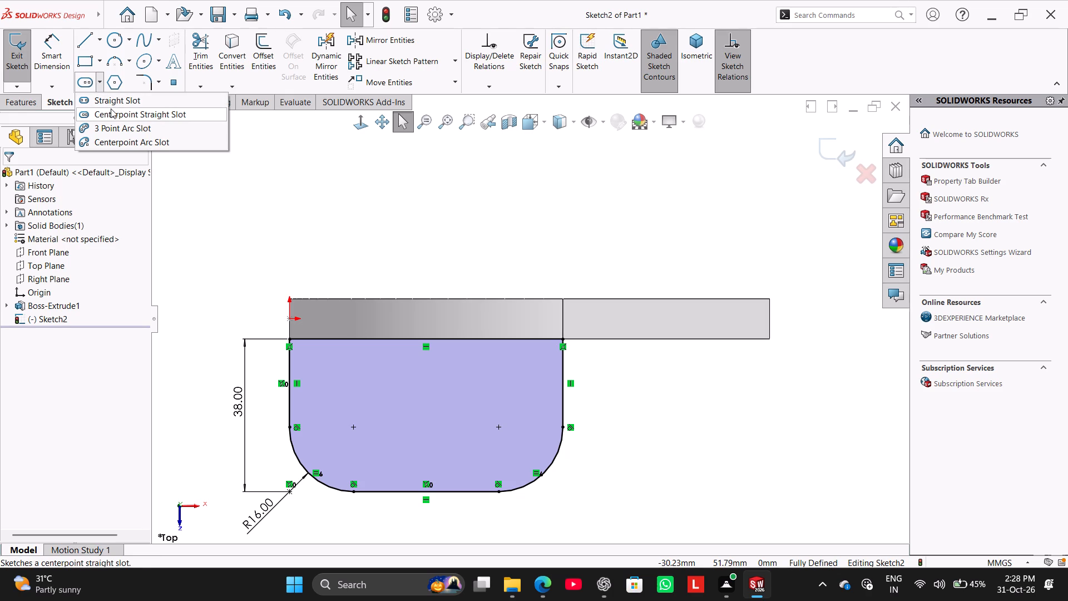
pyautogui.click(111, 110)
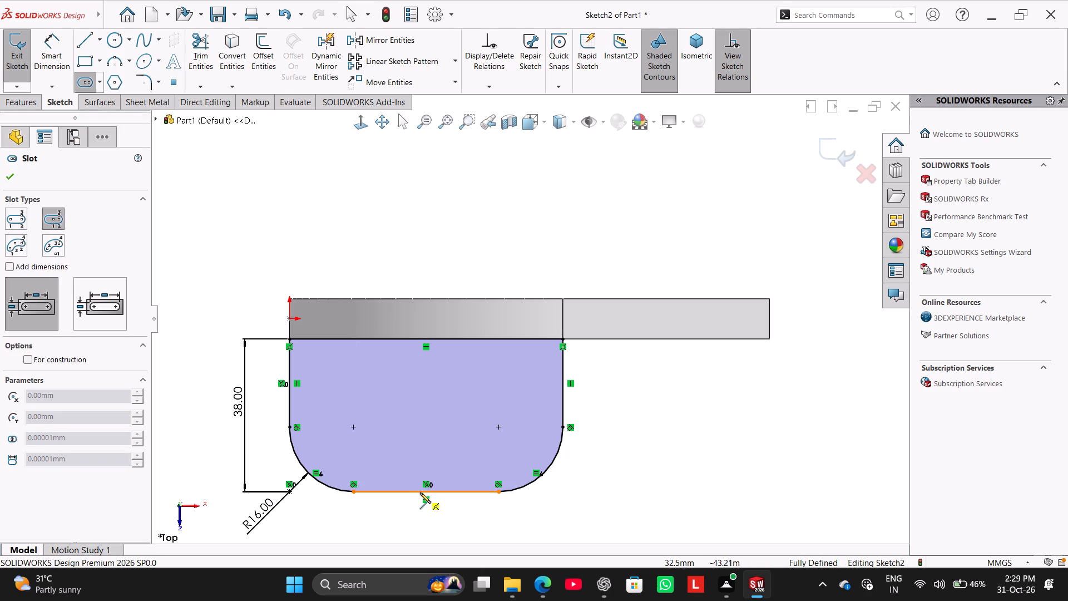
pyautogui.click(427, 390)
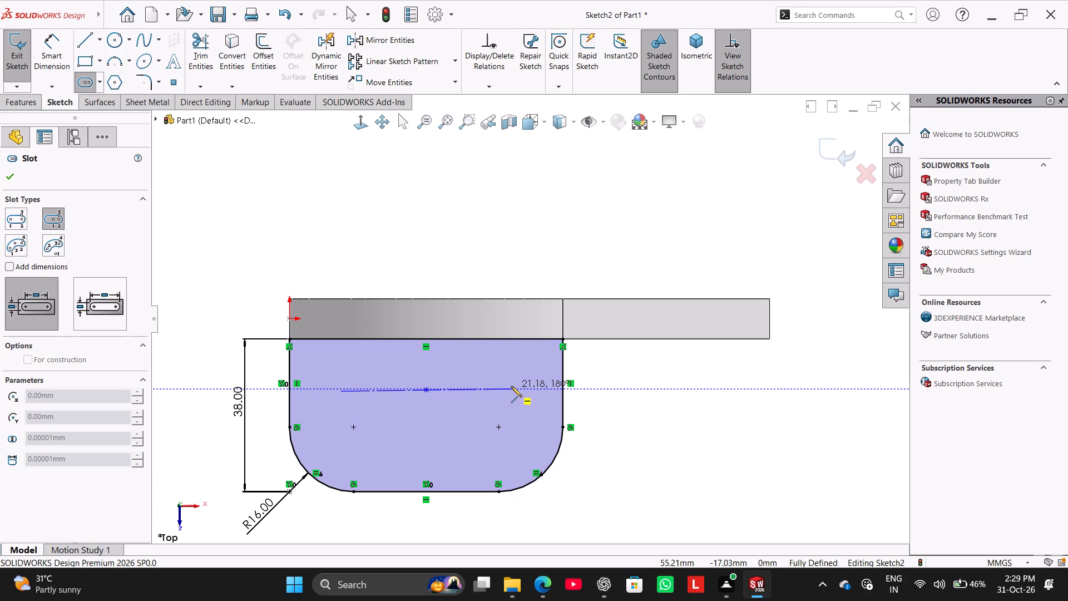
pyautogui.click(511, 390)
pyautogui.click(513, 423)
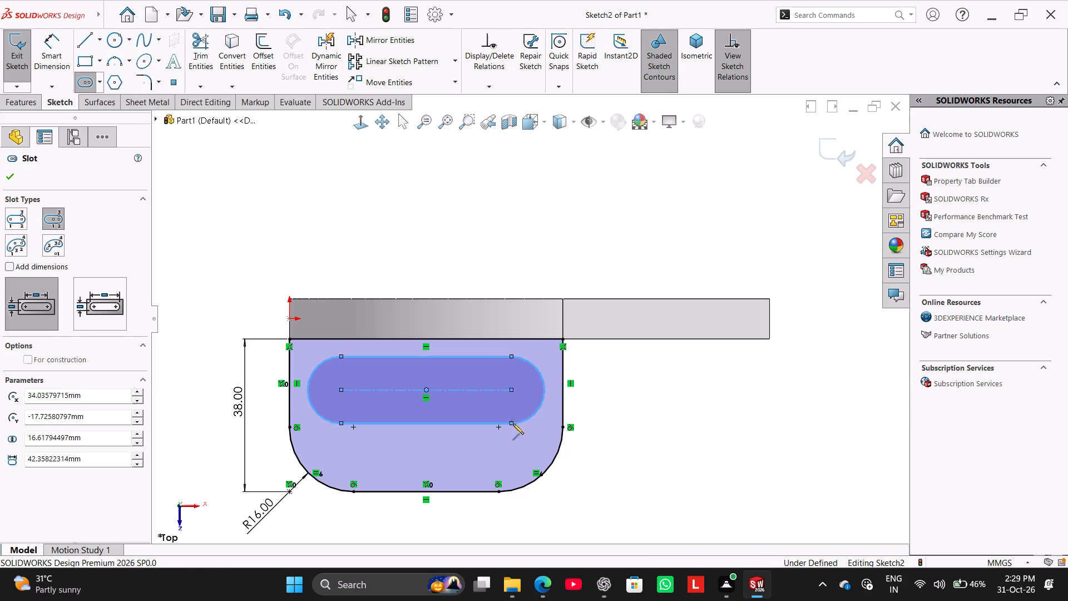
pyautogui.rightClick(464, 283)
pyautogui.click(483, 292)
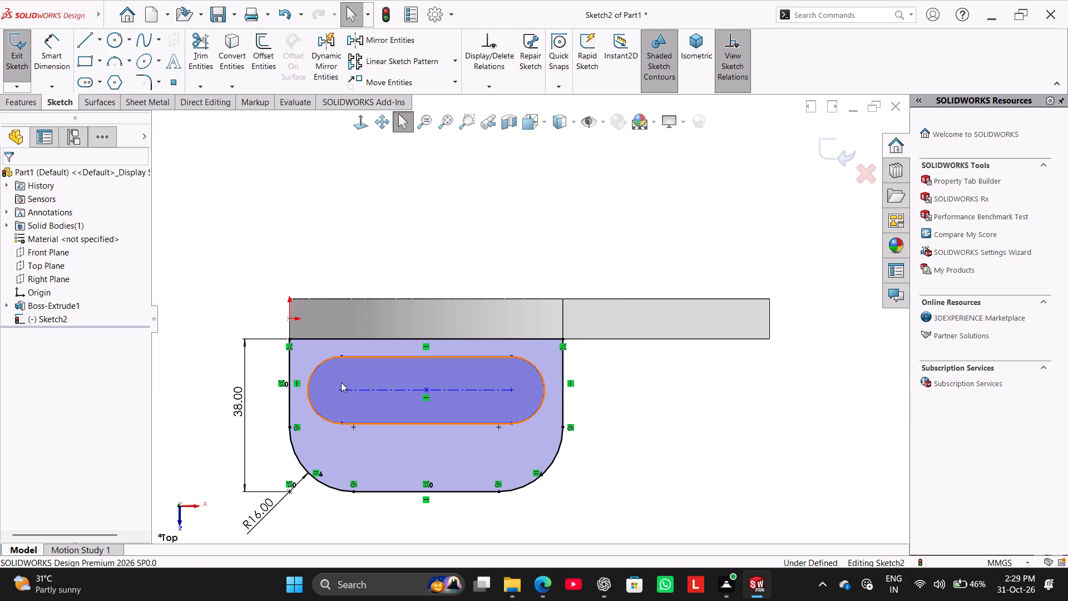
pyautogui.keyDown('ctrl'); pyautogui.click(339, 387); pyautogui.keyUp('ctrl')
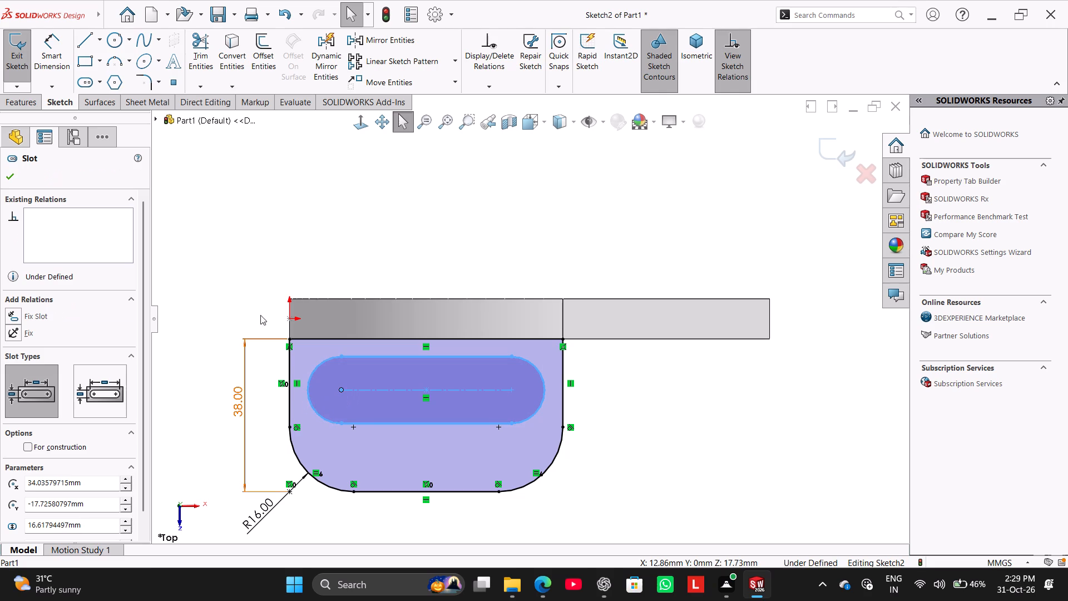
pyautogui.click(231, 254)
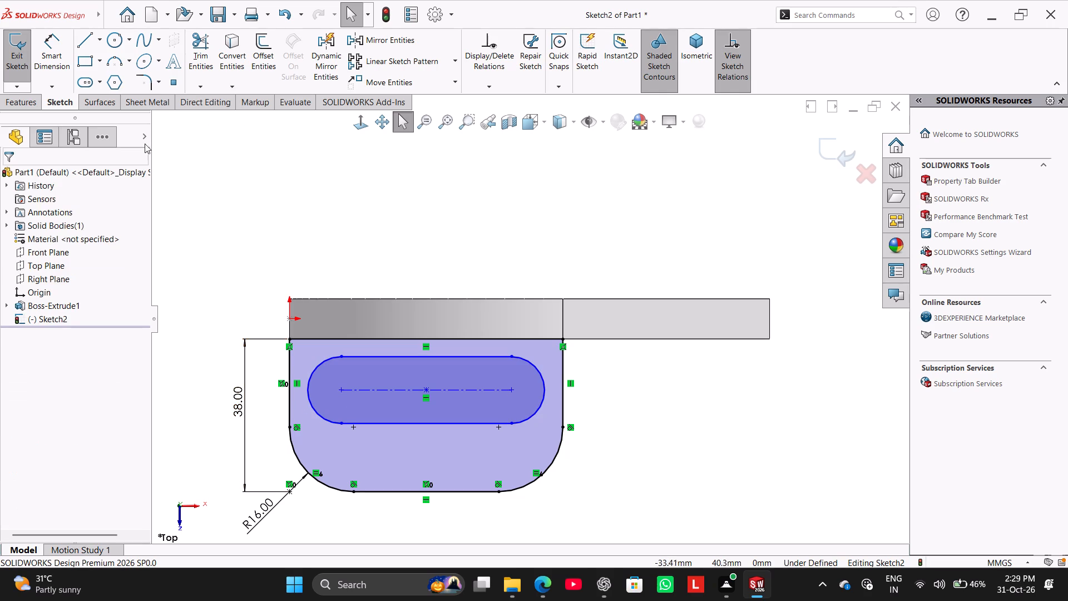
# Dimension the slot's centreline from the profile's plate-side edge as 38/2, giving 19 mm.
pyautogui.click(53, 58)
pyautogui.click(397, 393)
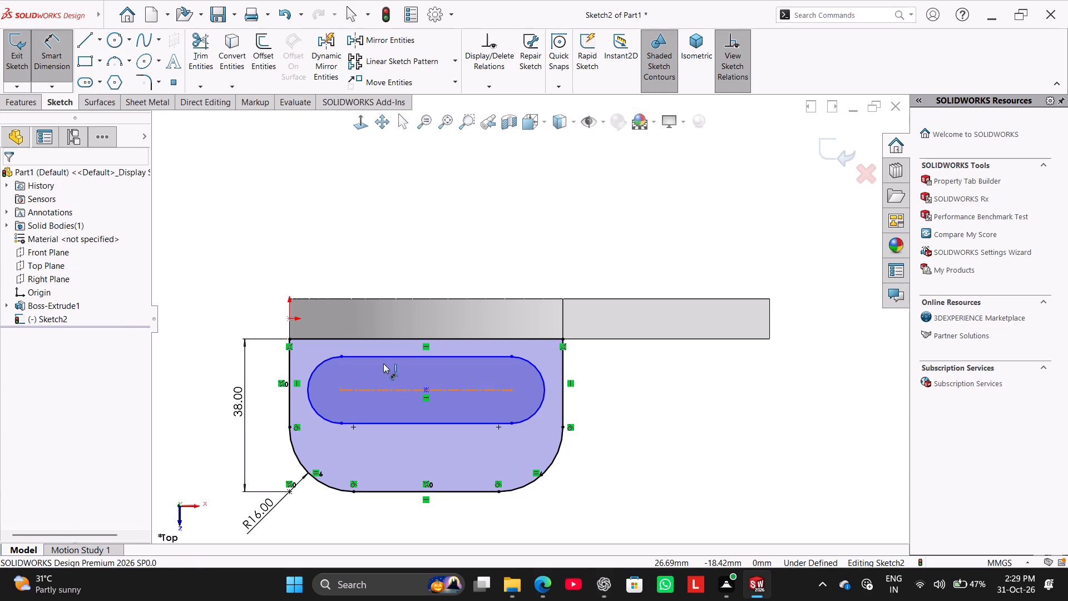
pyautogui.click(375, 338)
pyautogui.click(266, 383)
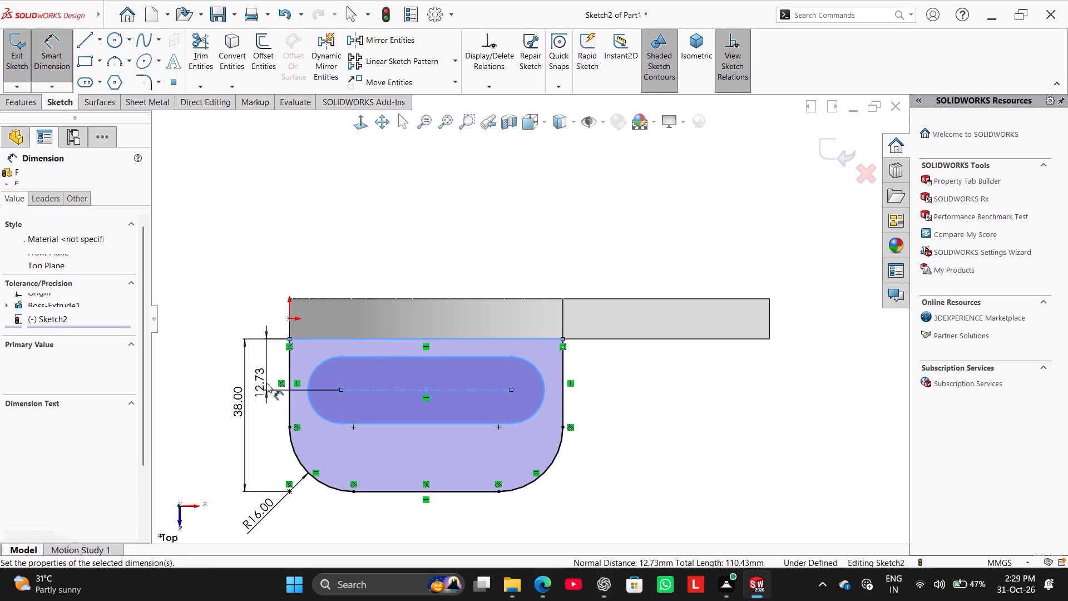
pyautogui.write('38/2')
pyautogui.press('Return')
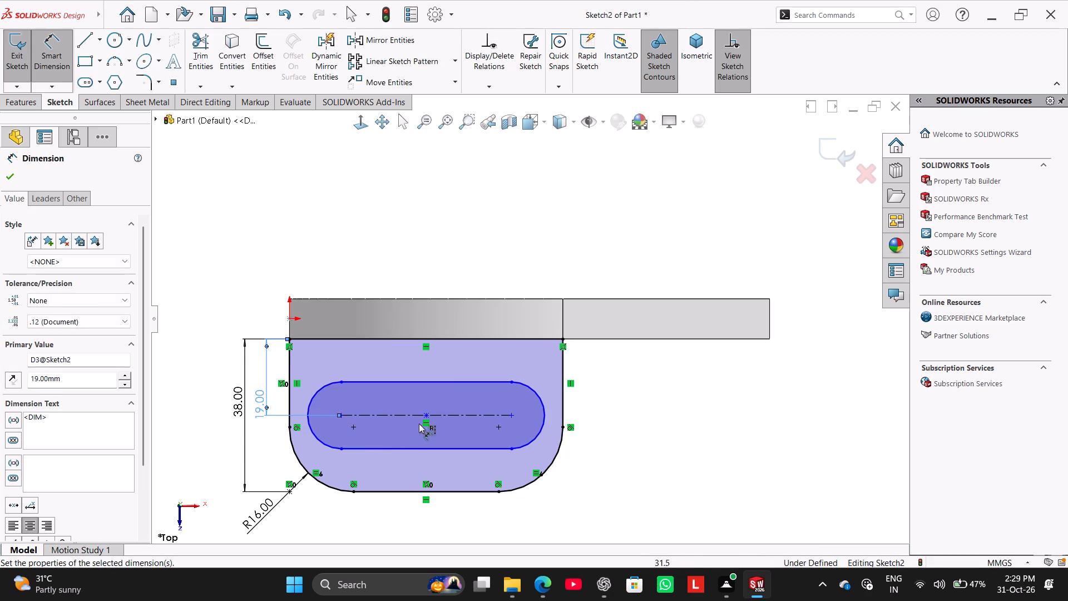
pyautogui.rightClick(684, 405)
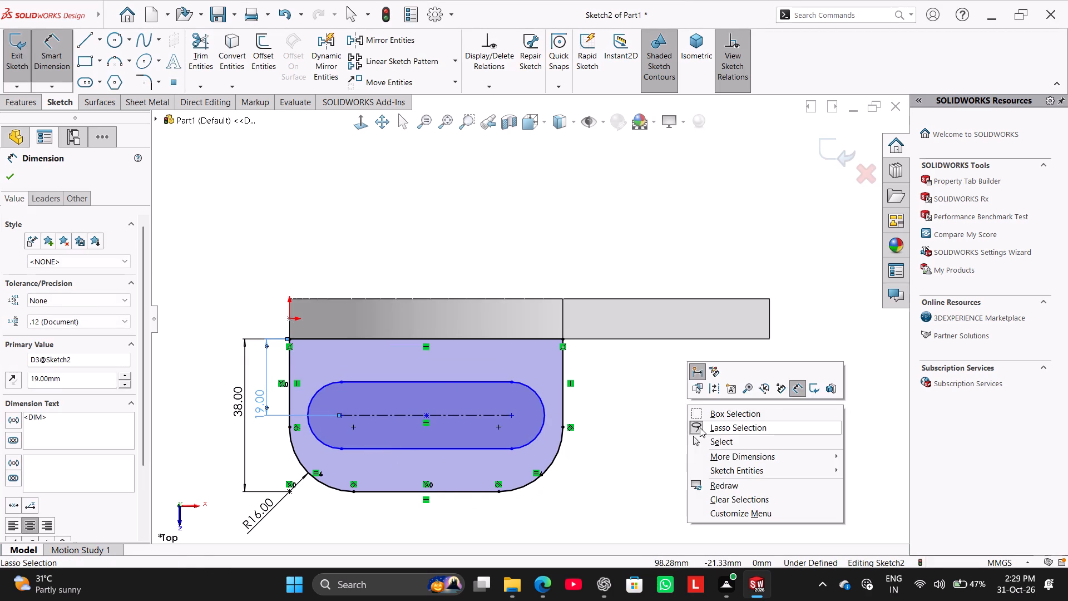
pyautogui.click(707, 440)
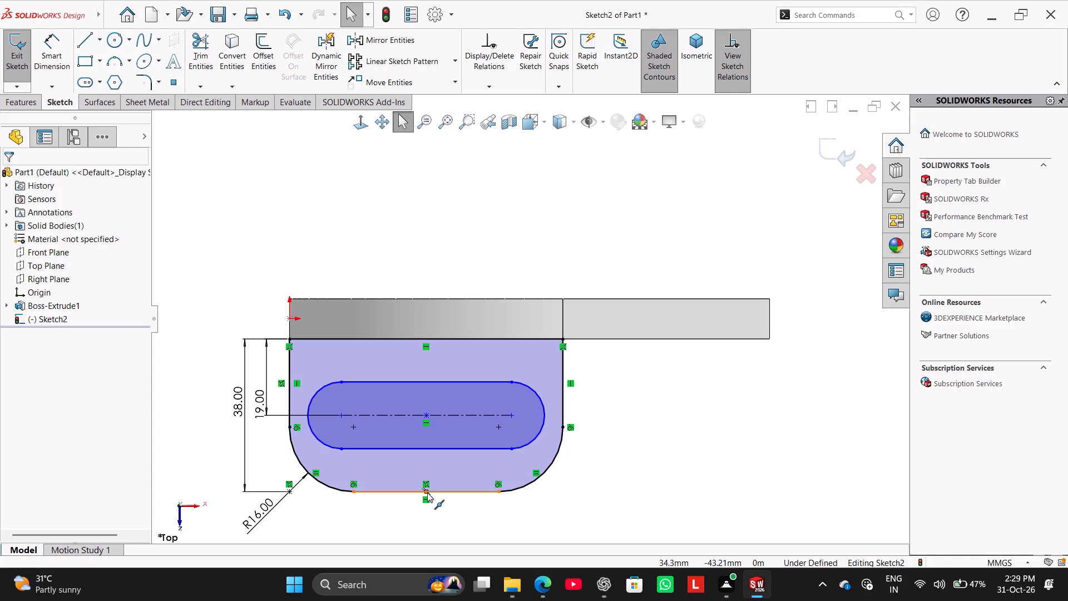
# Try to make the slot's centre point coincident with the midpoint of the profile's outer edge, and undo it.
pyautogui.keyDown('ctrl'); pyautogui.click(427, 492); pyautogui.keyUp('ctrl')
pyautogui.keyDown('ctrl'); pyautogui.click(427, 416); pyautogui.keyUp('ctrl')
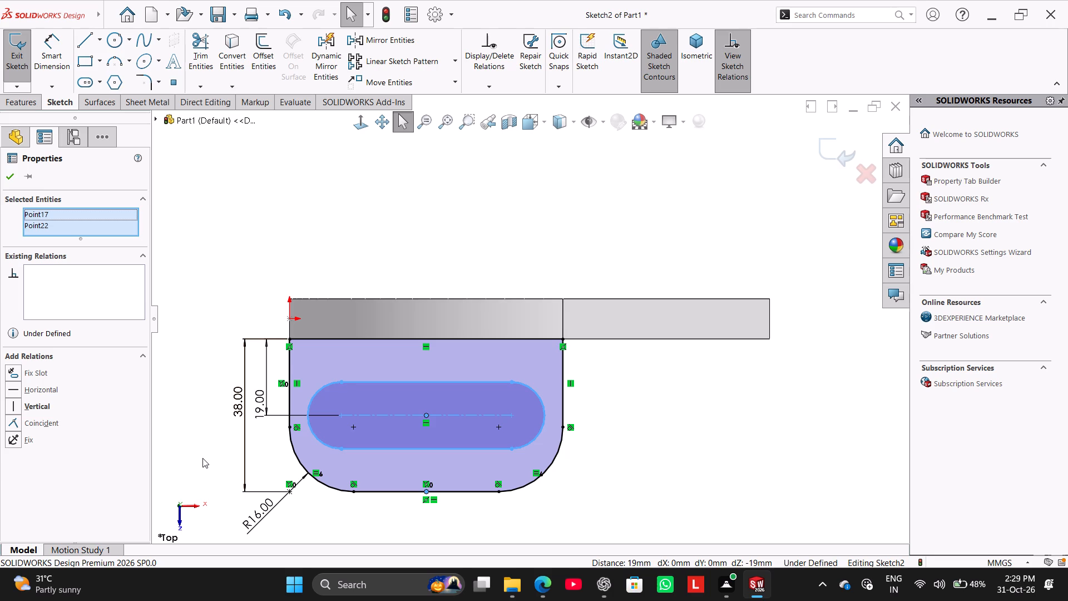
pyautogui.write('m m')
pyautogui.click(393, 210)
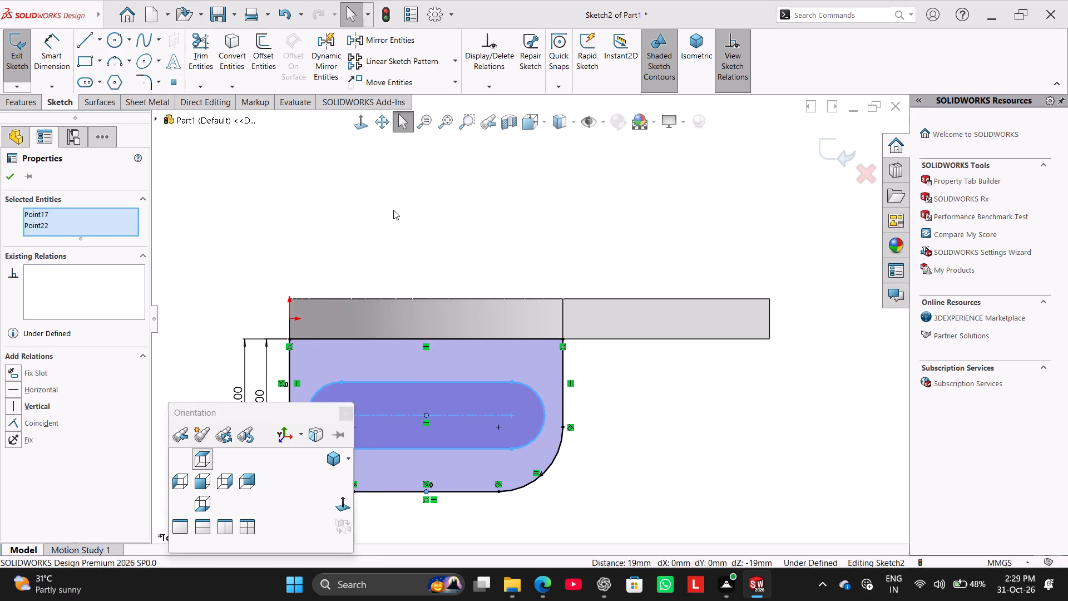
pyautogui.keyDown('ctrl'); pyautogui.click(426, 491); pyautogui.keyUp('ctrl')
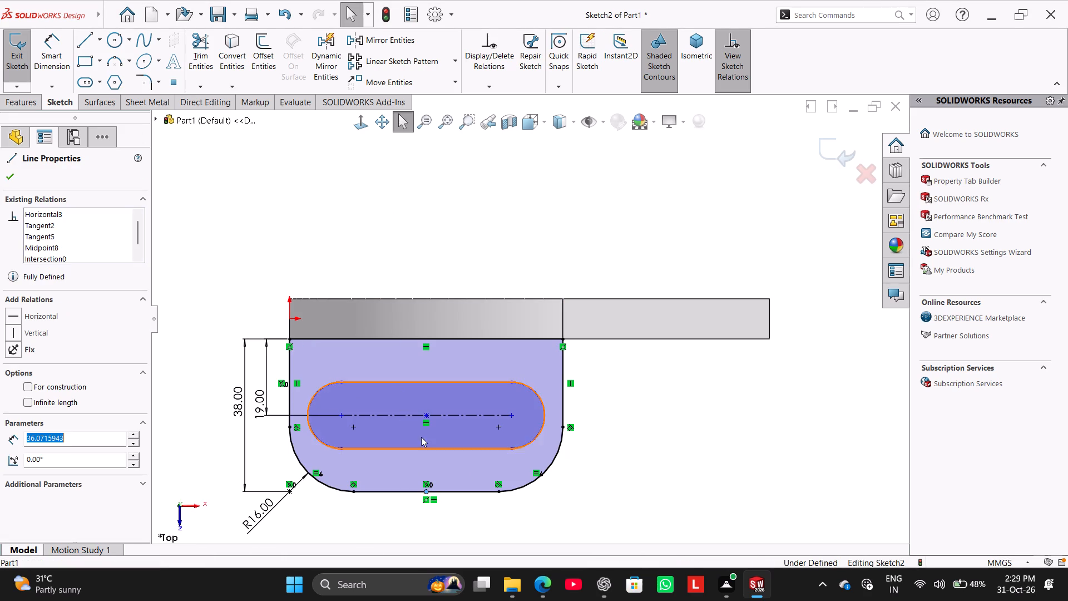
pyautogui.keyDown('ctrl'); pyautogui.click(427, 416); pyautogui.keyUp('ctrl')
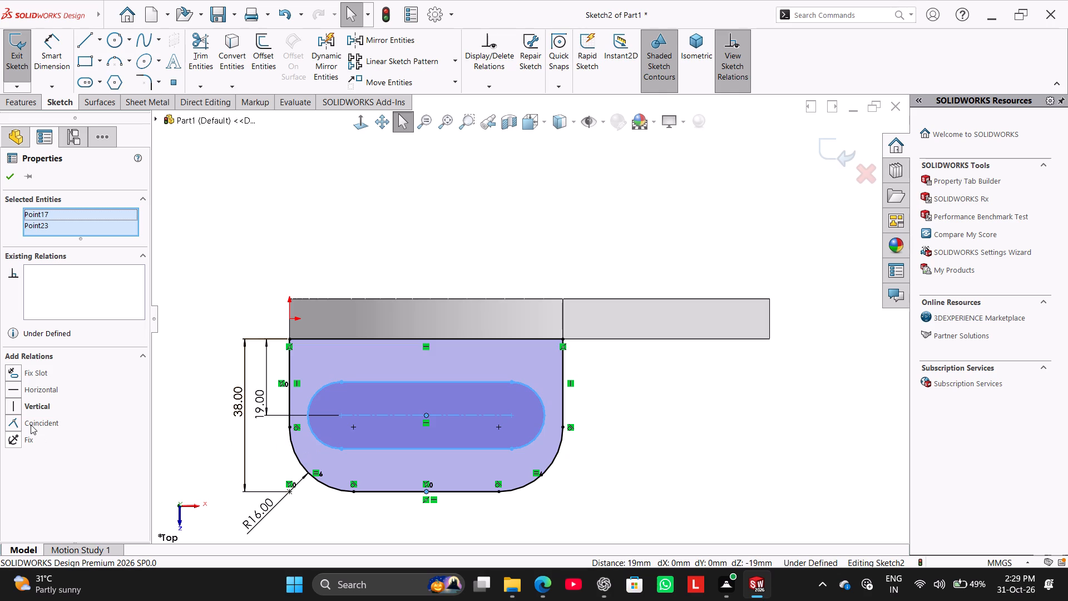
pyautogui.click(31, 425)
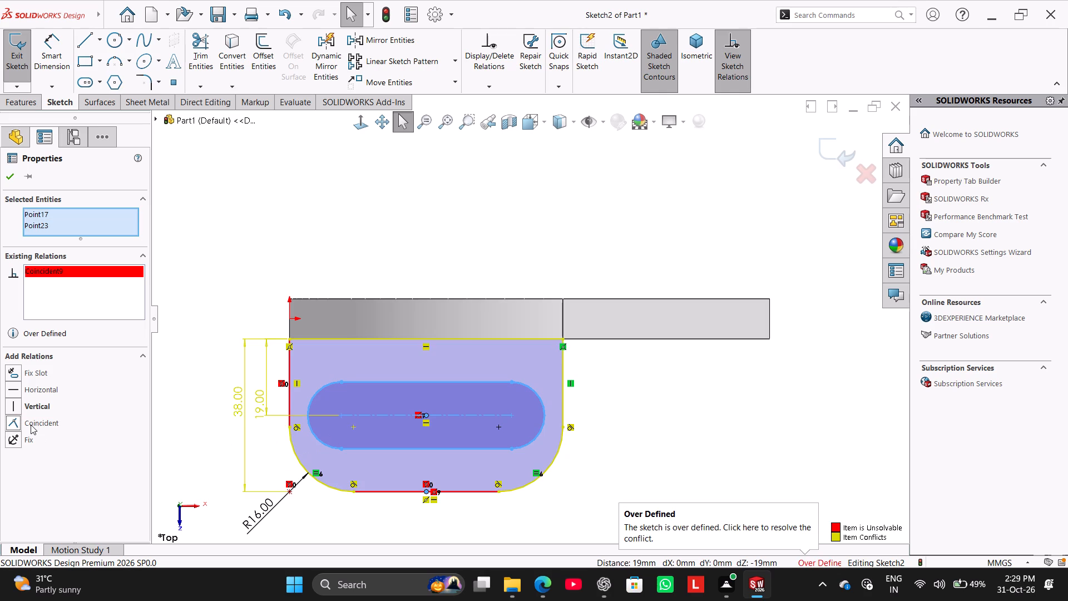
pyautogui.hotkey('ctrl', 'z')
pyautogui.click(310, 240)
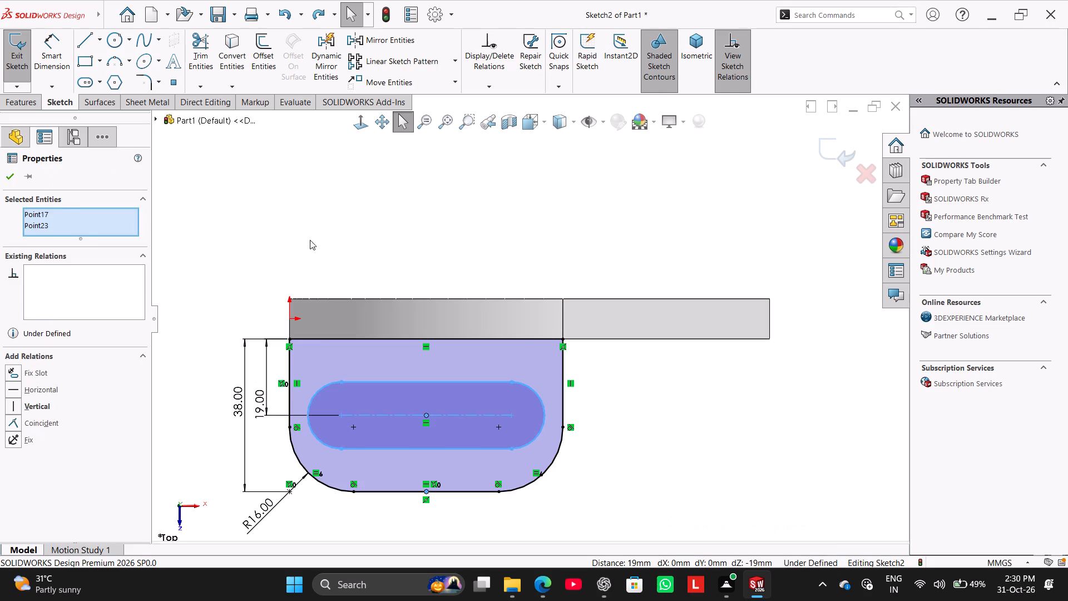
# Add a vertical relation between the slot's centre point and the midpoint of the profile's outer edge.
pyautogui.keyDown('ctrl'); pyautogui.click(425, 414); pyautogui.keyUp('ctrl')
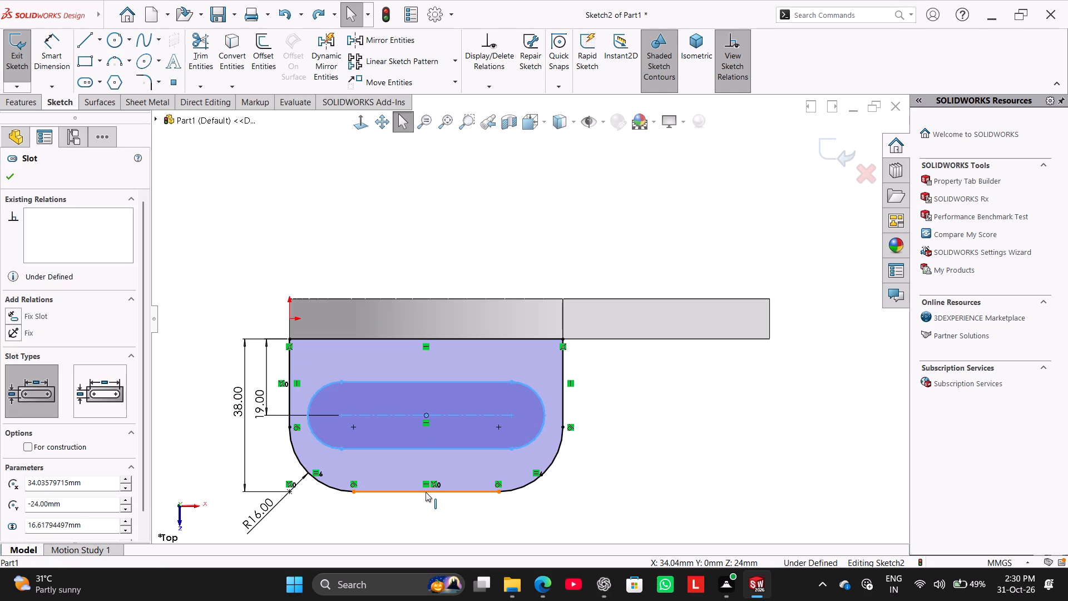
pyautogui.keyDown('ctrl'); pyautogui.click(426, 494); pyautogui.keyUp('ctrl')
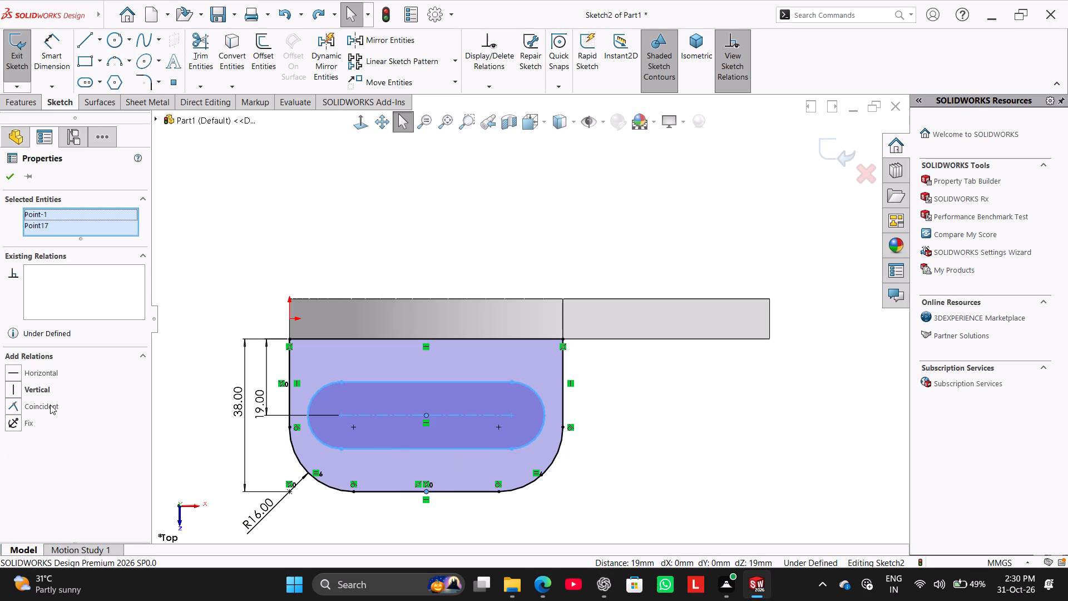
pyautogui.click(39, 389)
pyautogui.click(197, 239)
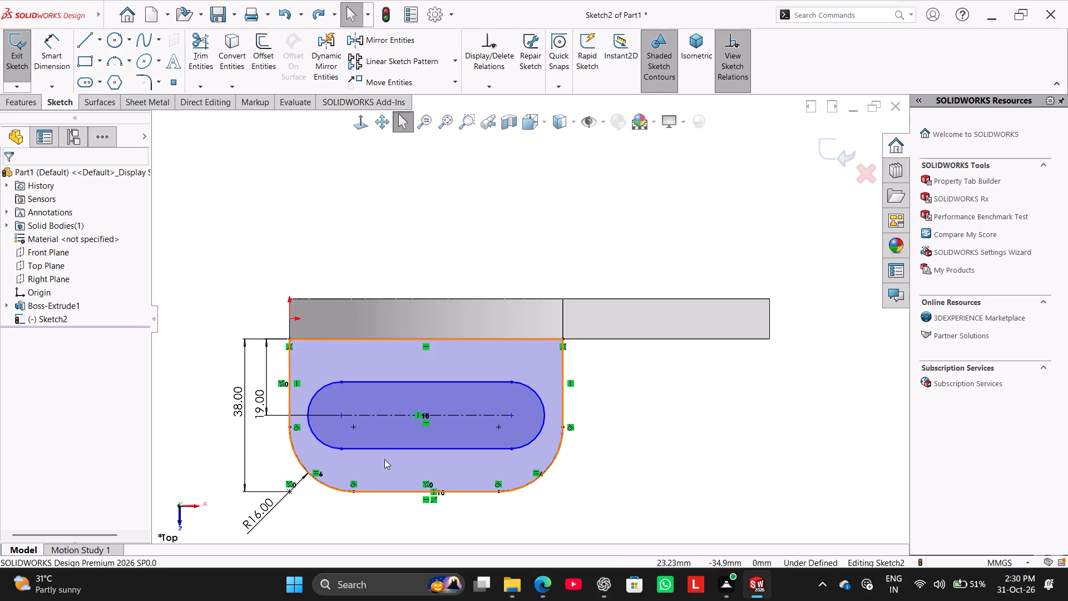
# Dimension the slot's width between its two straight edges as 16 mm.
pyautogui.scroll(2, 392, 460)
pyautogui.scroll(-1, 412, 460)
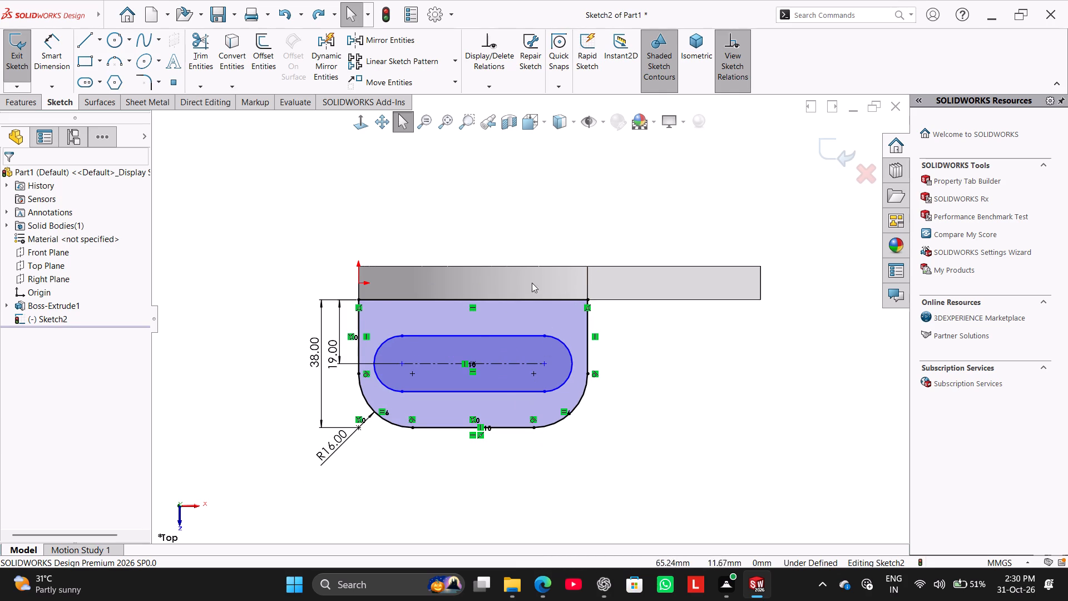
pyautogui.scroll(-1, 476, 343)
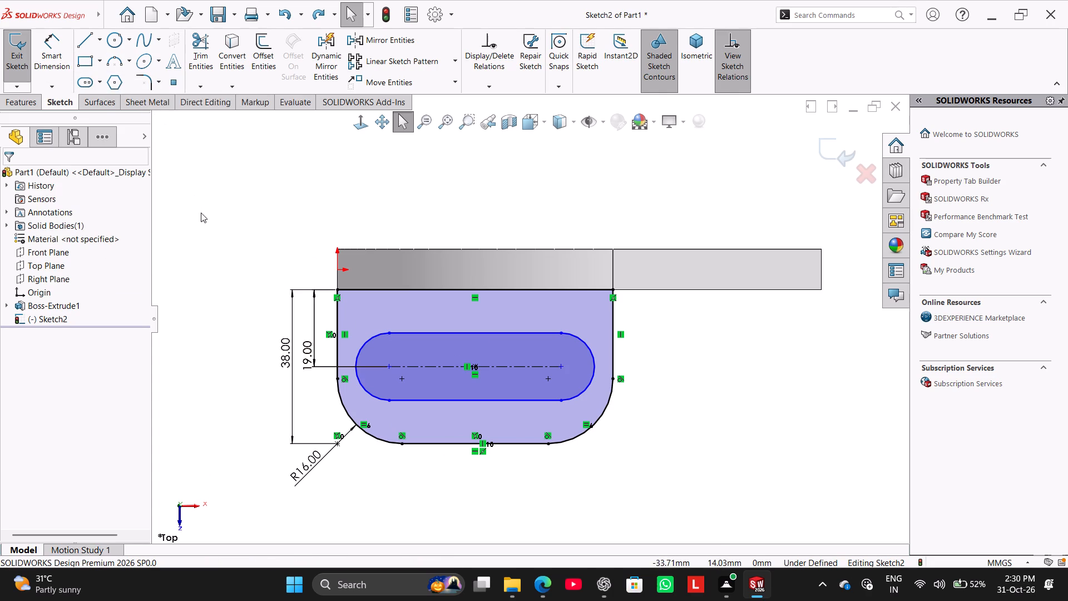
pyautogui.click(50, 45)
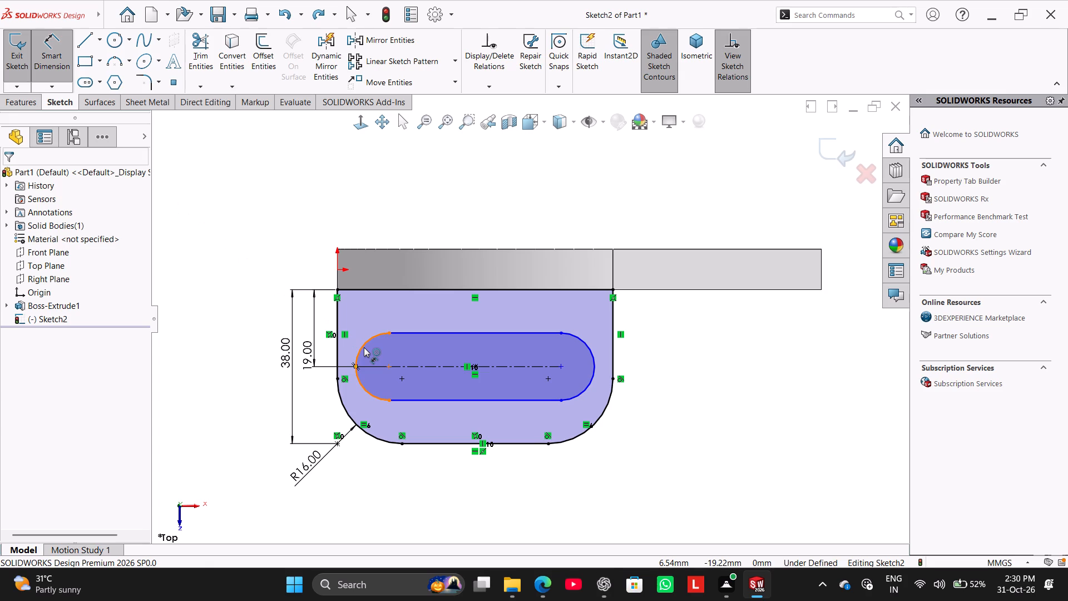
pyautogui.click(457, 336)
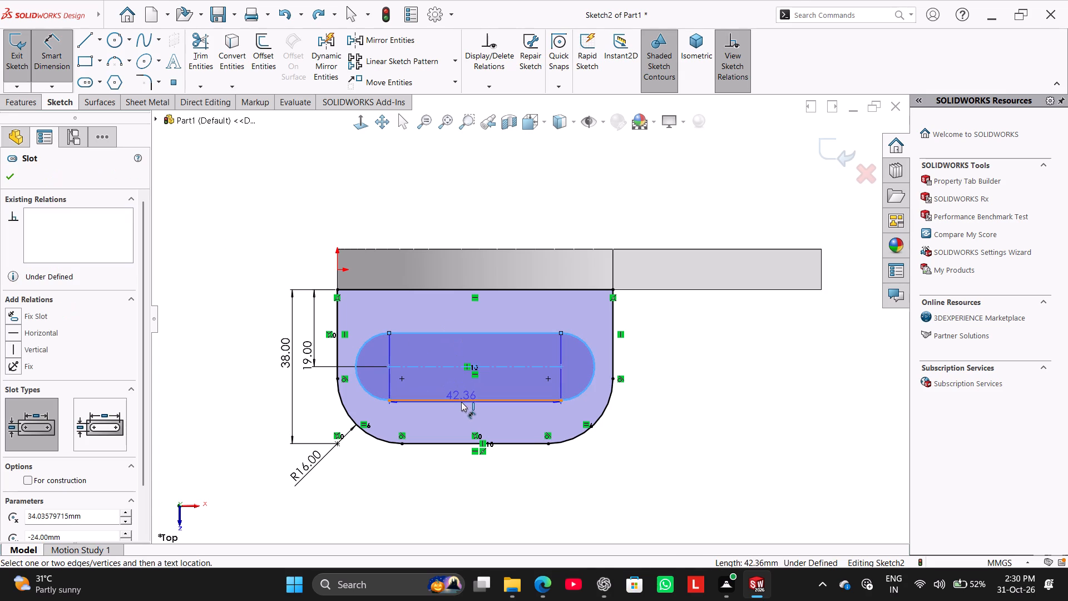
pyautogui.click(461, 402)
pyautogui.click(688, 361)
pyautogui.write('16')
pyautogui.press('Return')
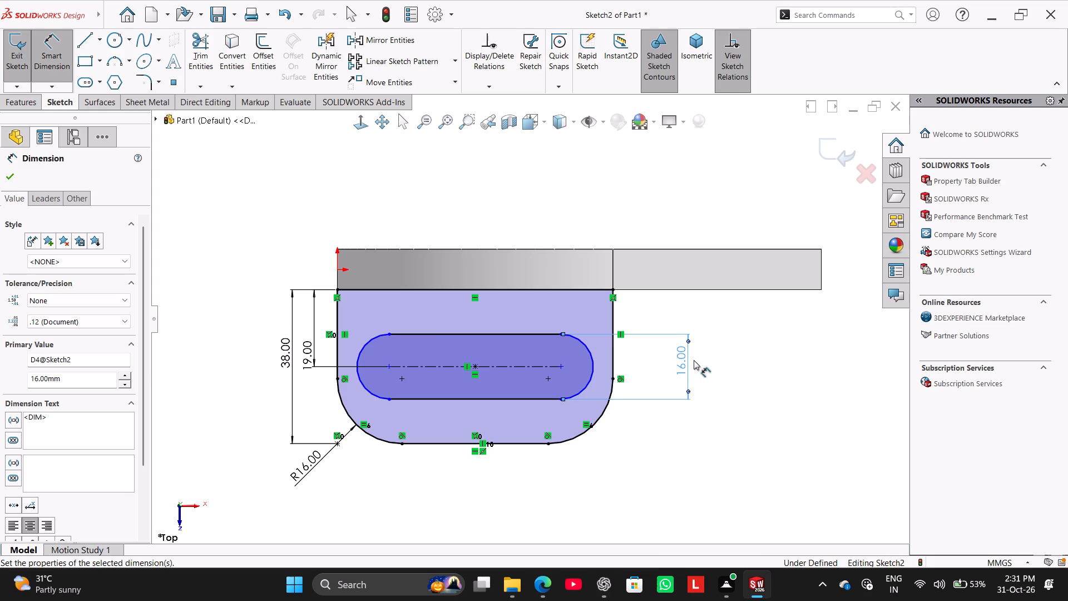
# Set the base profile's depth dimension to 30 mm.
pyautogui.doubleClick(281, 351)
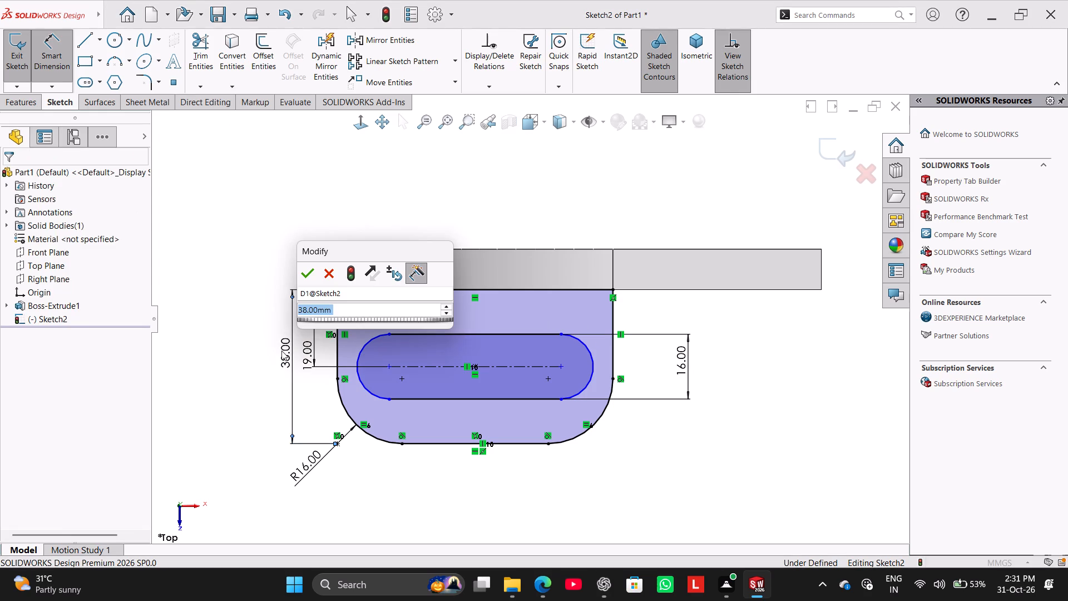
pyautogui.write('30')
pyautogui.press('Return')
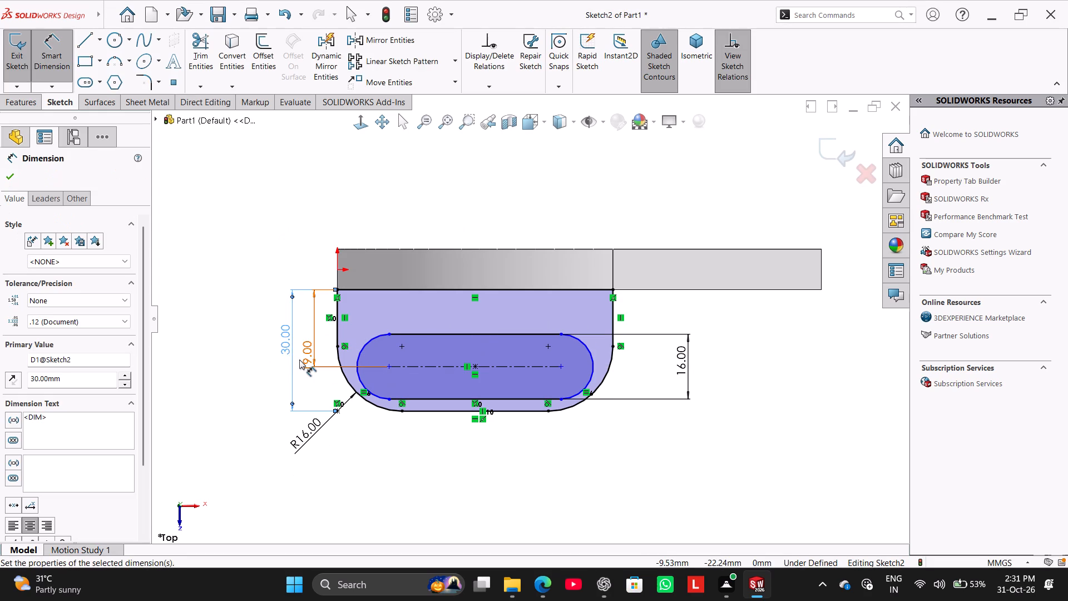
# Set the distance from the plate-side edge to the slot's centreline as 30/2, giving 15 mm, and leave dimensioning.
pyautogui.doubleClick(299, 359)
pyautogui.write('30/2')
pyautogui.press('Return')
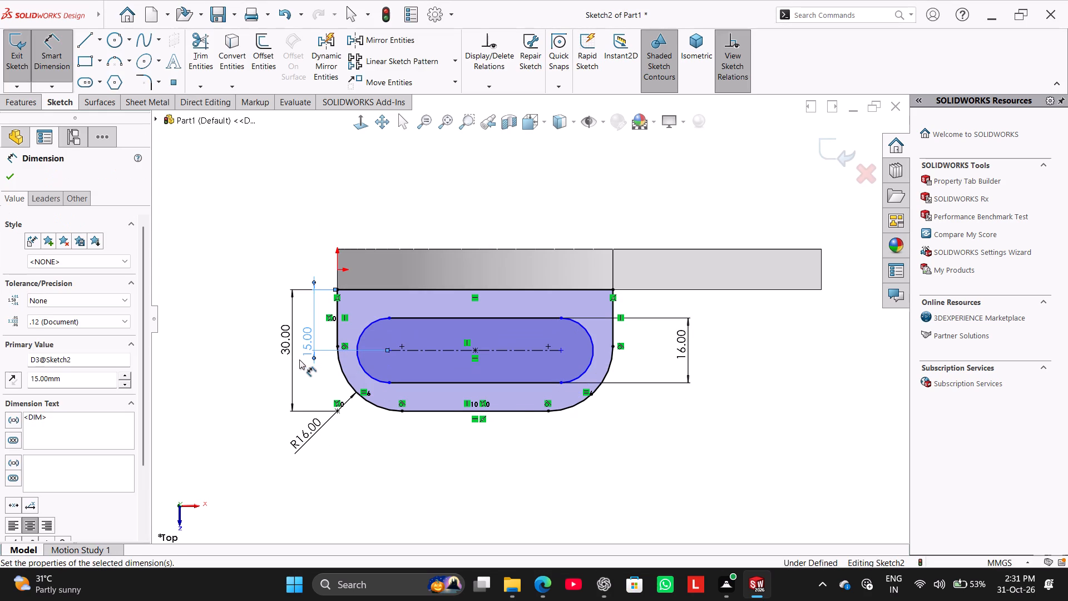
pyautogui.rightClick(239, 236)
pyautogui.click(299, 267)
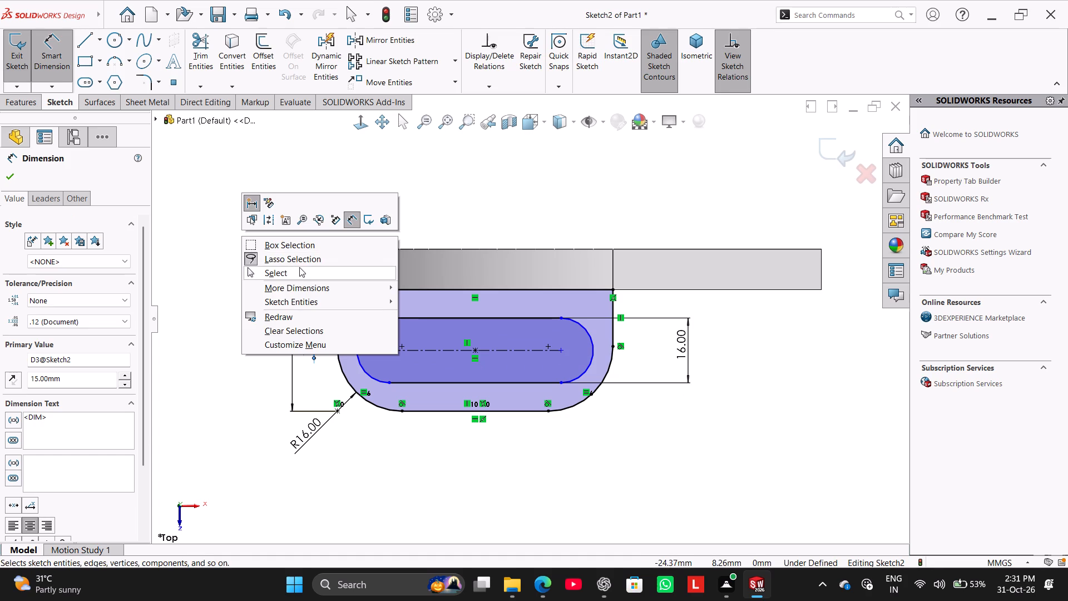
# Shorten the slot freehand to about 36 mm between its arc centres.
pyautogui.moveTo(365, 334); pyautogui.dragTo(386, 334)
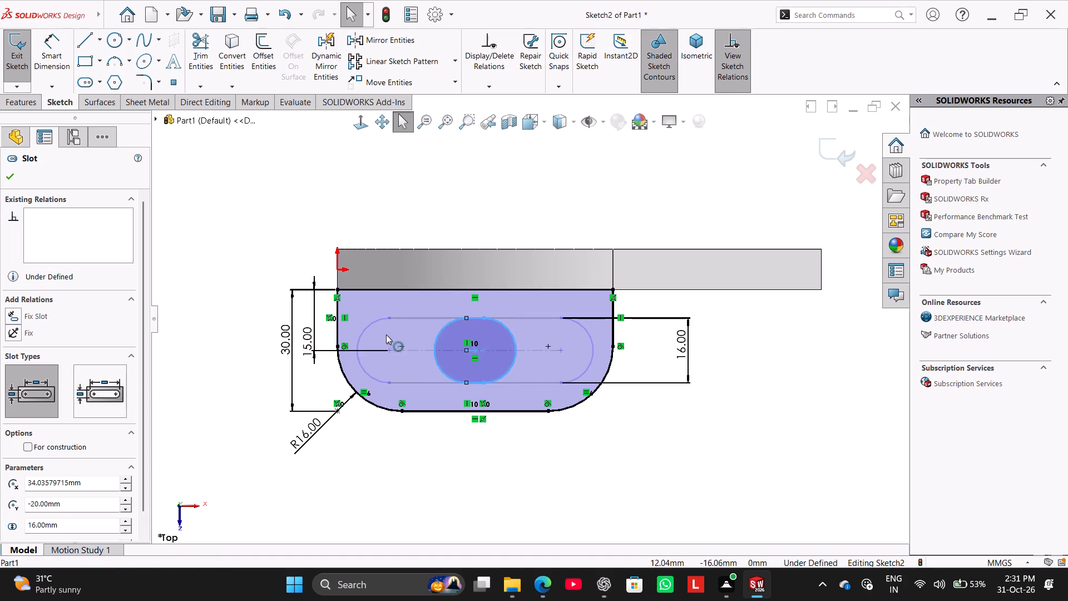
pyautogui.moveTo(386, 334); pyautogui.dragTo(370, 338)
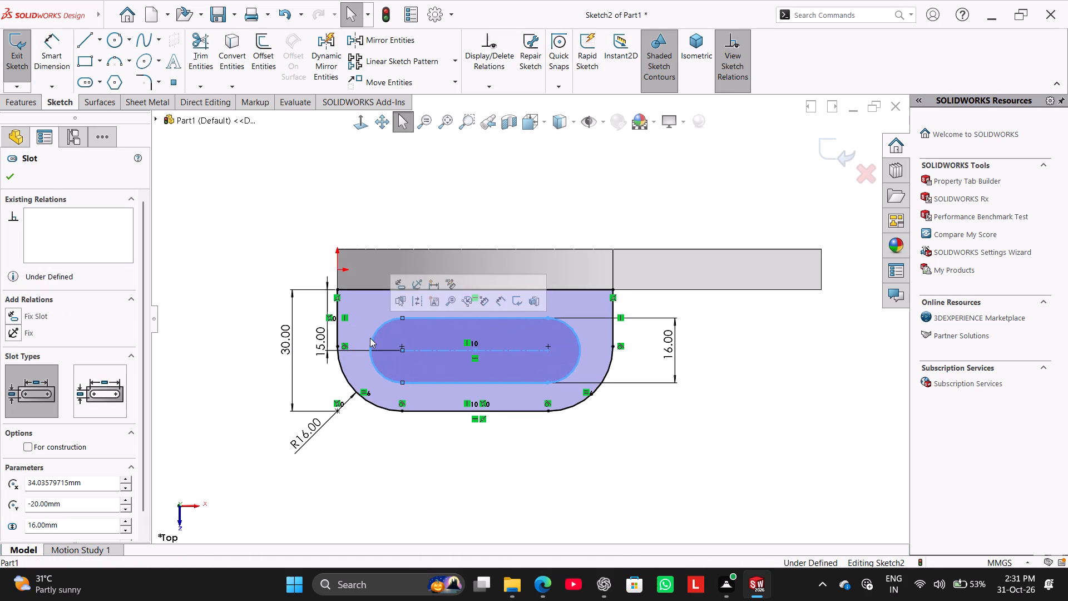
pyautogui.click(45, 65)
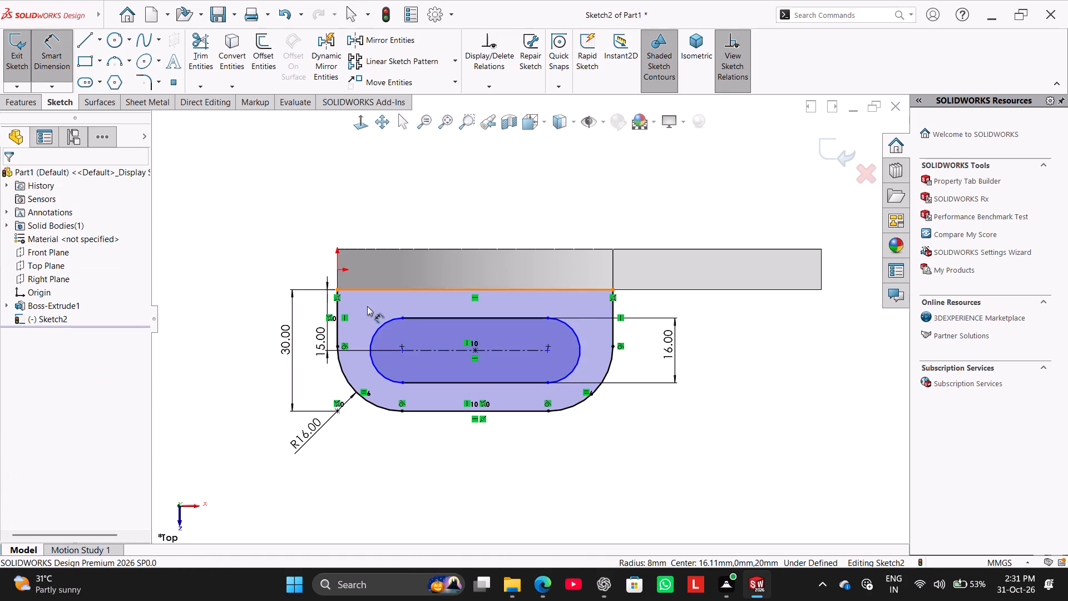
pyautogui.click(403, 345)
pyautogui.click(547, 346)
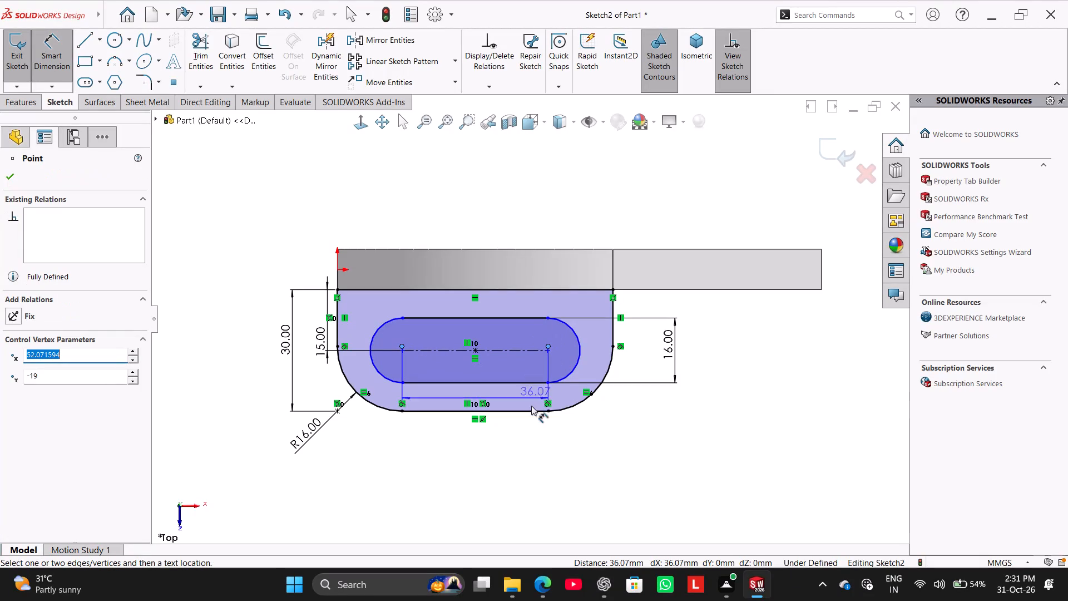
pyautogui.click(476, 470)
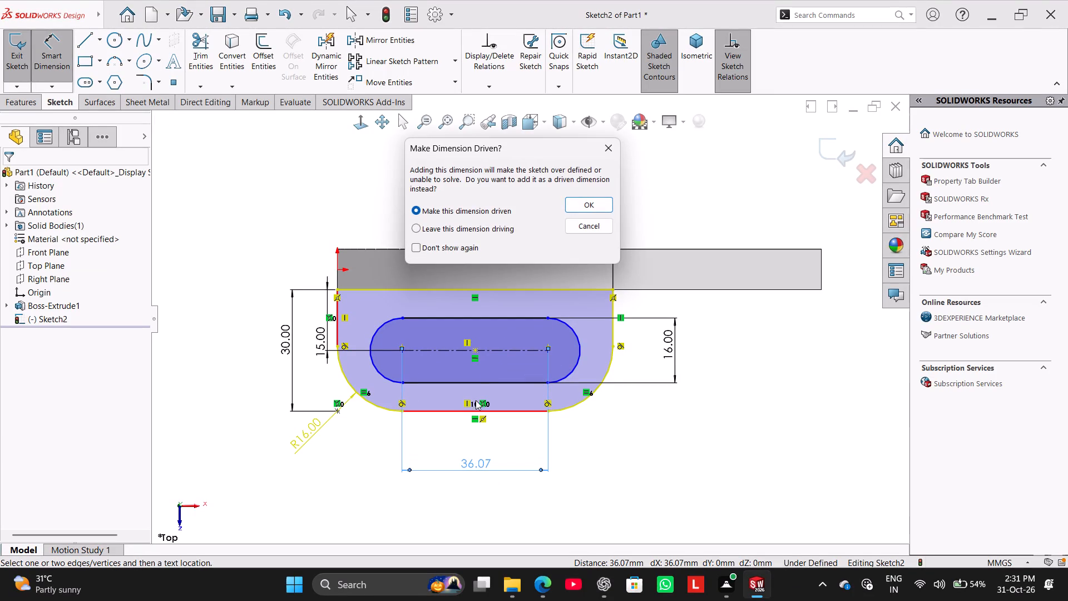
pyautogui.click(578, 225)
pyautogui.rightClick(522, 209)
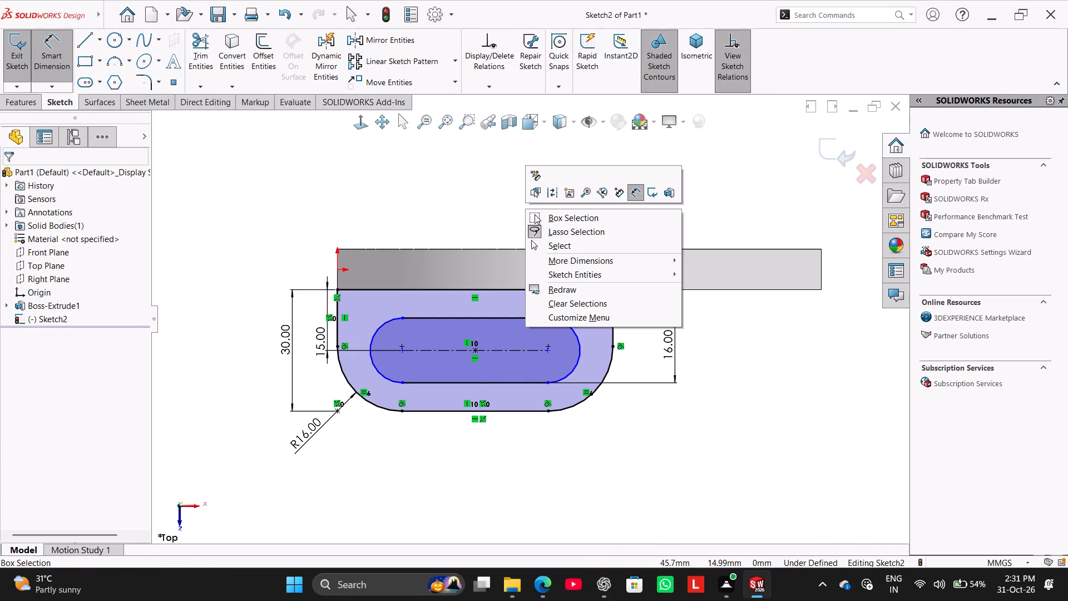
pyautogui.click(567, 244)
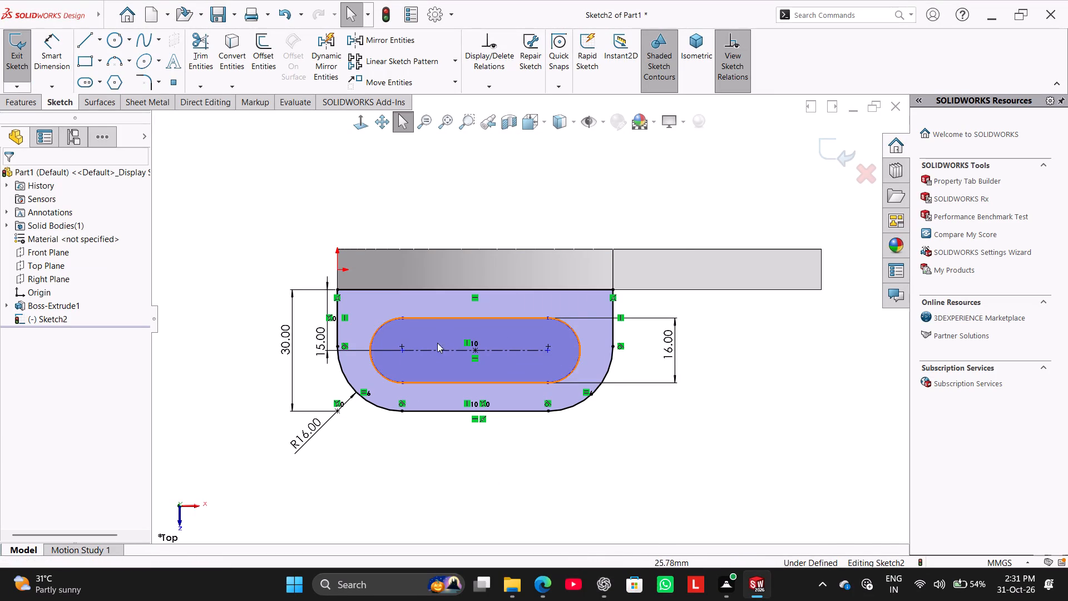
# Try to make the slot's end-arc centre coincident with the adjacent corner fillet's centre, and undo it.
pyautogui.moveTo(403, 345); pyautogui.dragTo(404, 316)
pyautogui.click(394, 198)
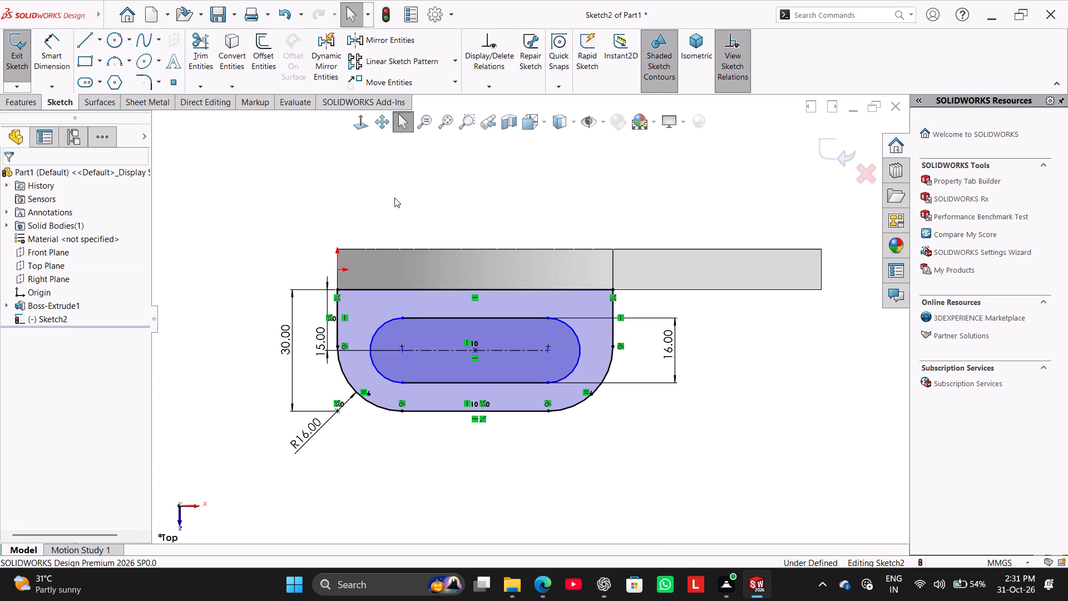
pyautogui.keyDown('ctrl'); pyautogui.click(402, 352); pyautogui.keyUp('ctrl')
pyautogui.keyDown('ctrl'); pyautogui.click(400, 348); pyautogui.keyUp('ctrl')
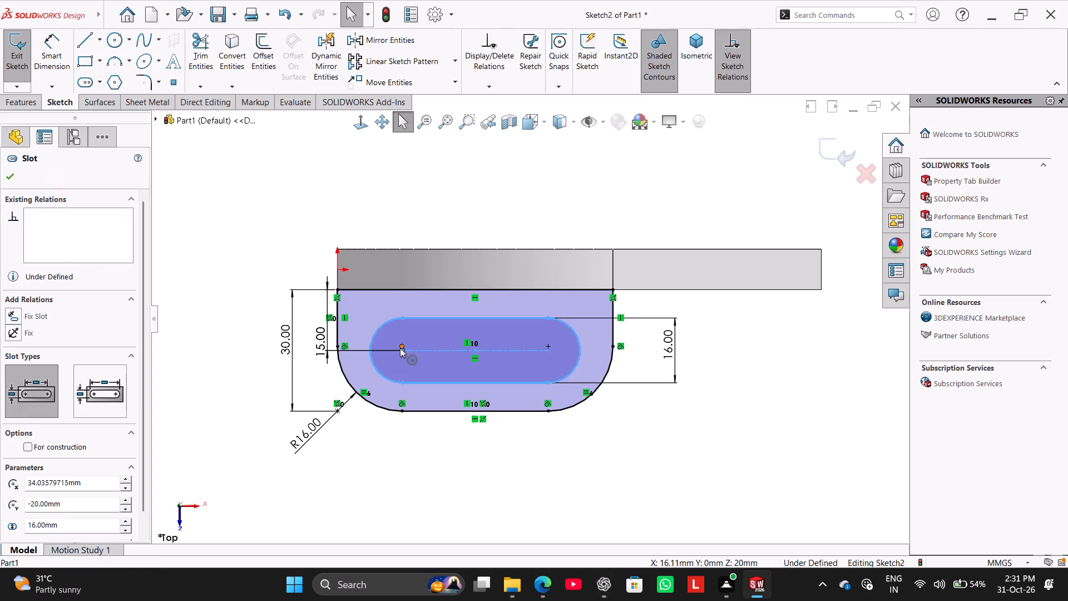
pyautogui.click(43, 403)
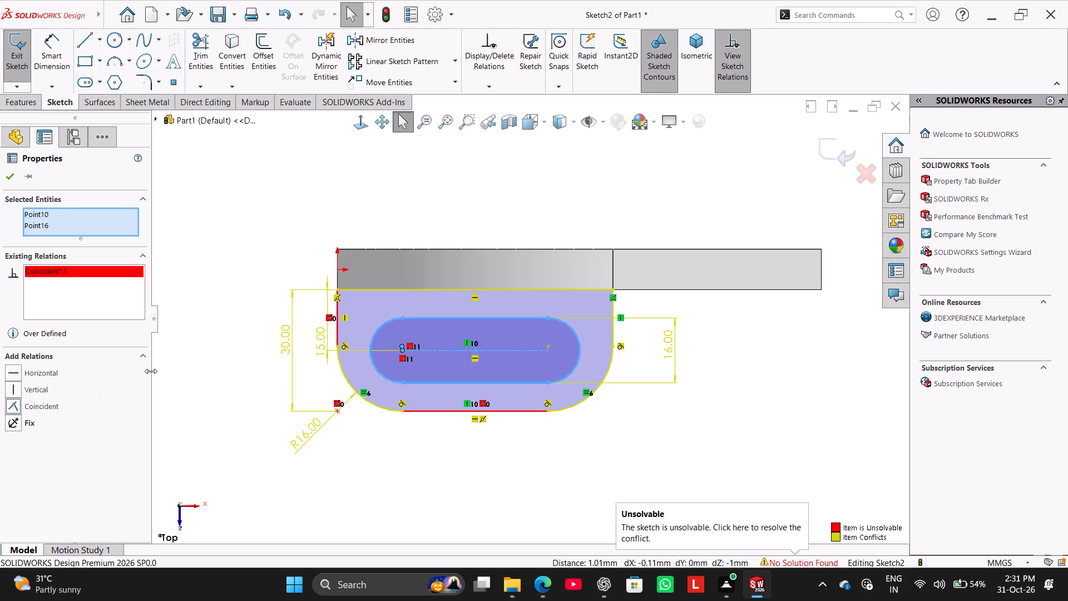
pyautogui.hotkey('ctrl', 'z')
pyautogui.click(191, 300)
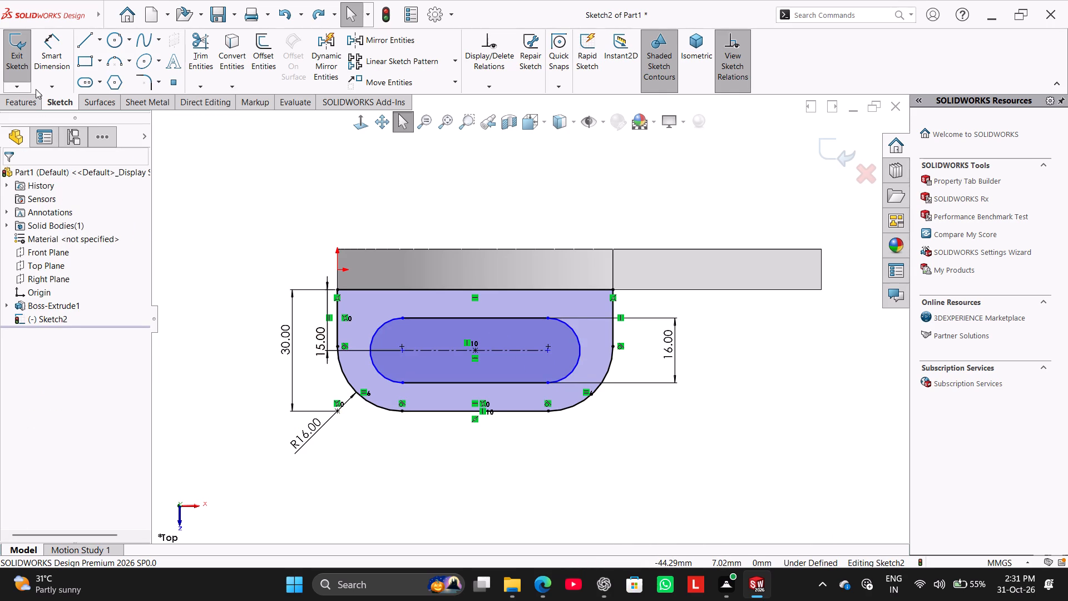
# Dimension the distance between the slot's two arc centres as 38 mm and leave dimensioning.
pyautogui.click(59, 45)
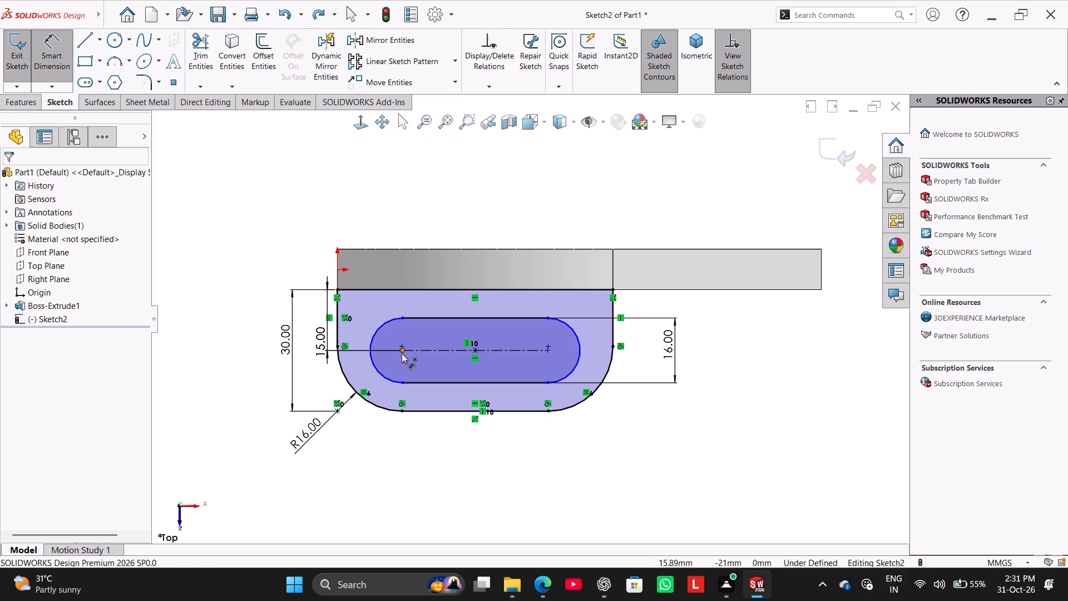
pyautogui.click(402, 351)
pyautogui.click(545, 351)
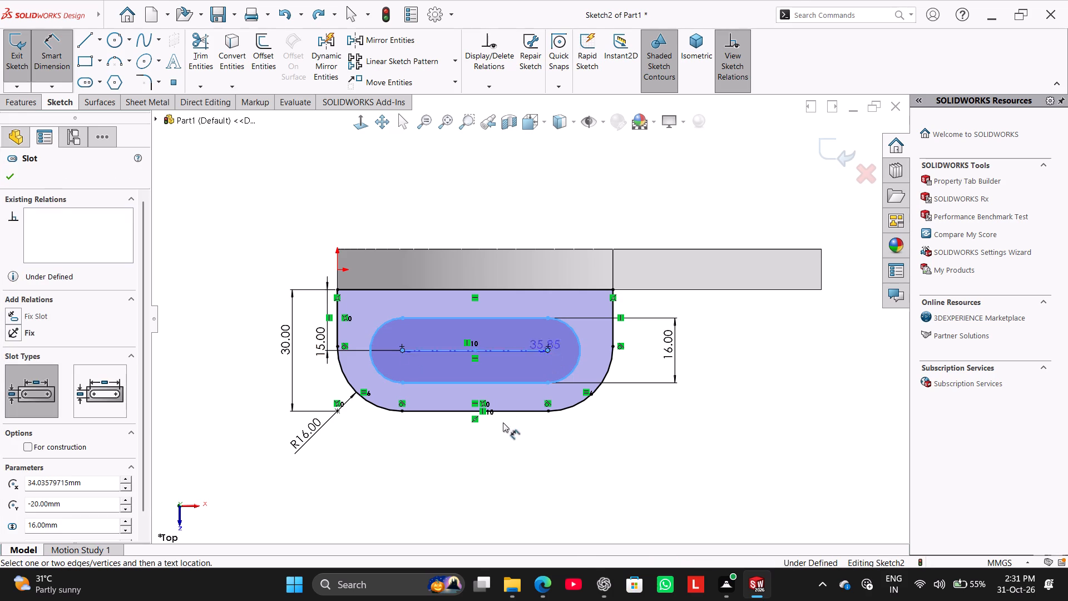
pyautogui.click(479, 456)
pyautogui.press('3')
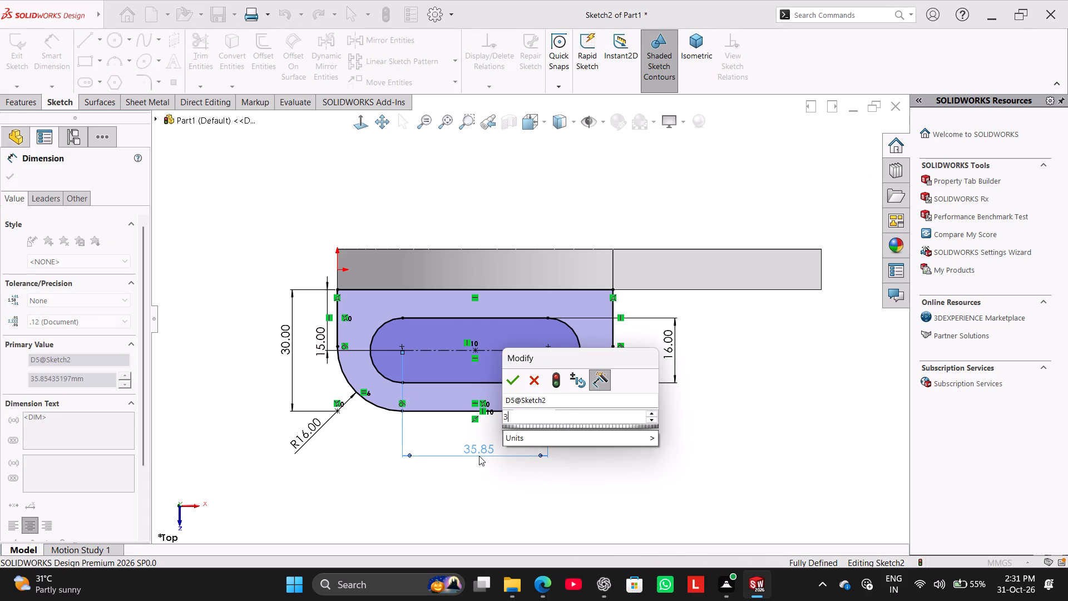
pyautogui.press('8')
pyautogui.press('Return')
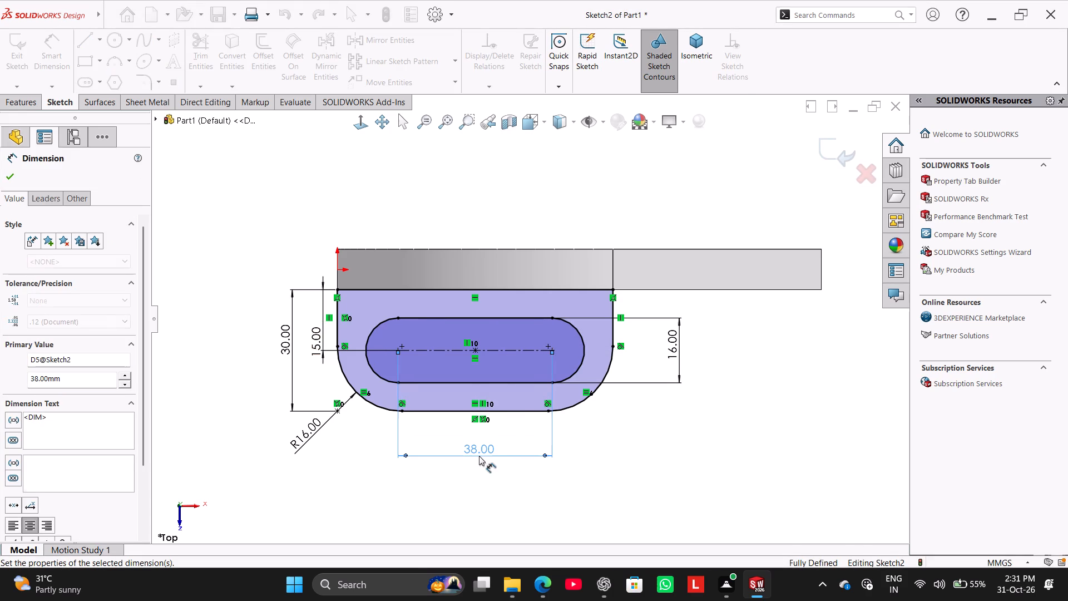
pyautogui.rightClick(661, 447)
pyautogui.click(695, 484)
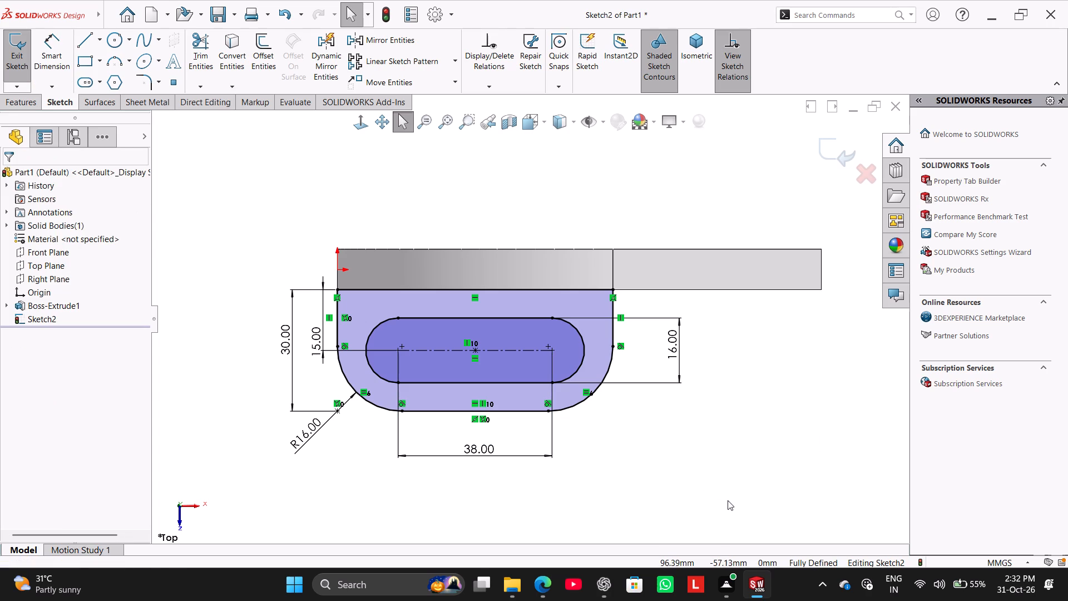
# Extrude the slotted base profile 10 mm from the sketch plane as a blind boss merged with the plate.
pyautogui.click(14, 107)
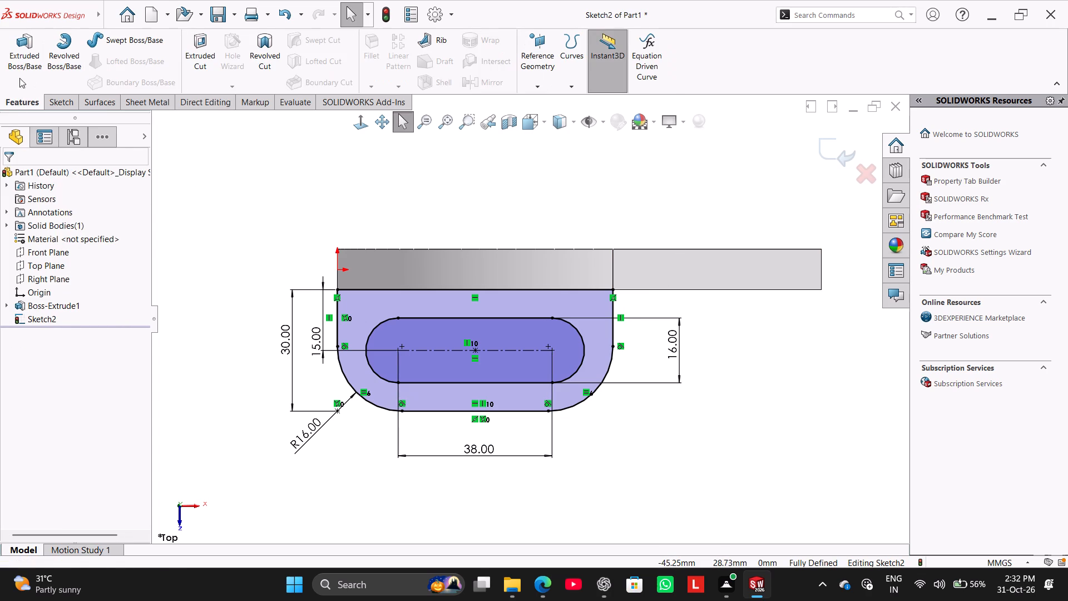
pyautogui.click(19, 68)
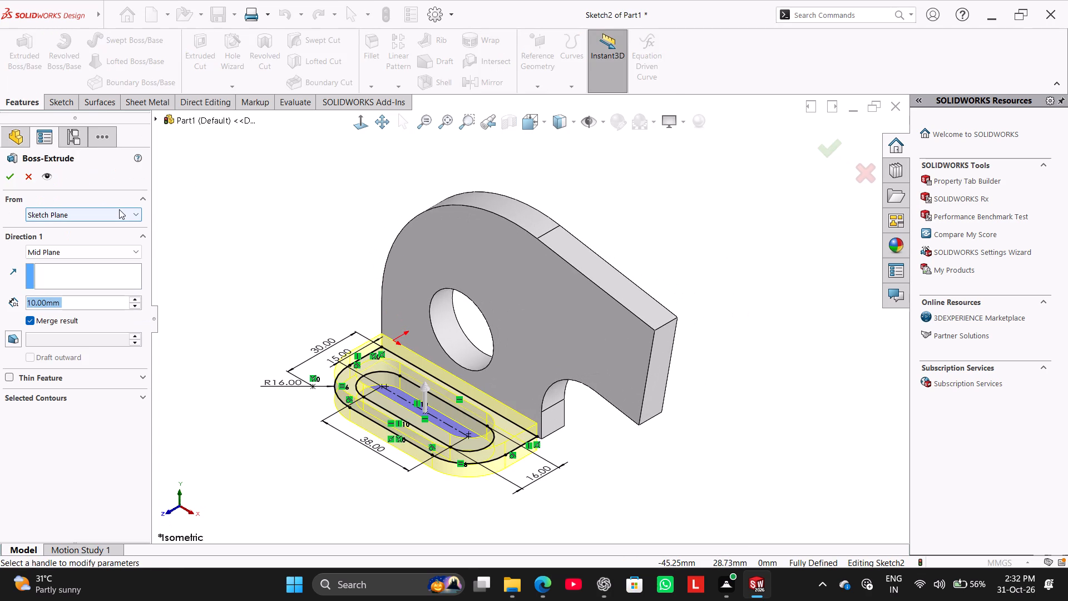
pyautogui.moveTo(266, 282); pyautogui.dragTo(284, 297, button='middle')
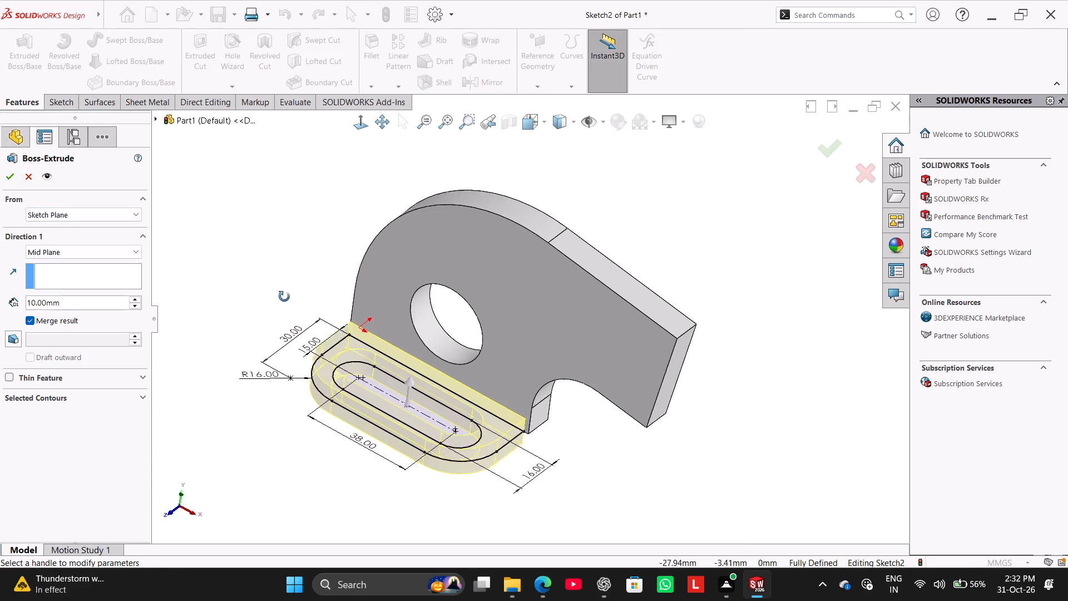
pyautogui.moveTo(284, 297); pyautogui.dragTo(294, 486, button='middle')
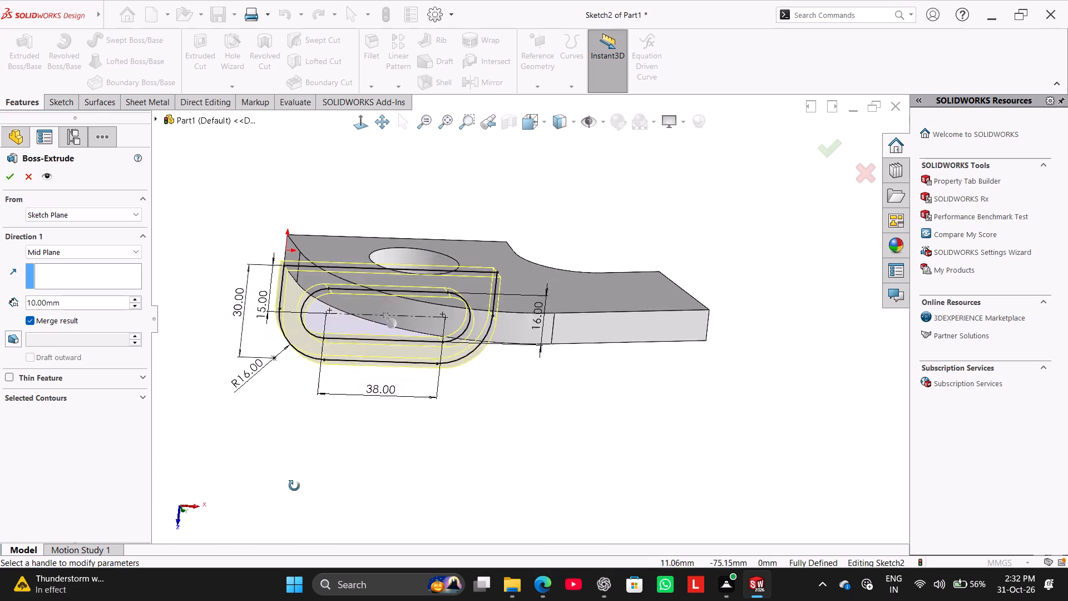
pyautogui.moveTo(294, 486); pyautogui.dragTo(296, 497, button='middle')
pyautogui.scroll(-9, 277, 282)
pyautogui.moveTo(550, 245); pyautogui.dragTo(542, 240, button='middle')
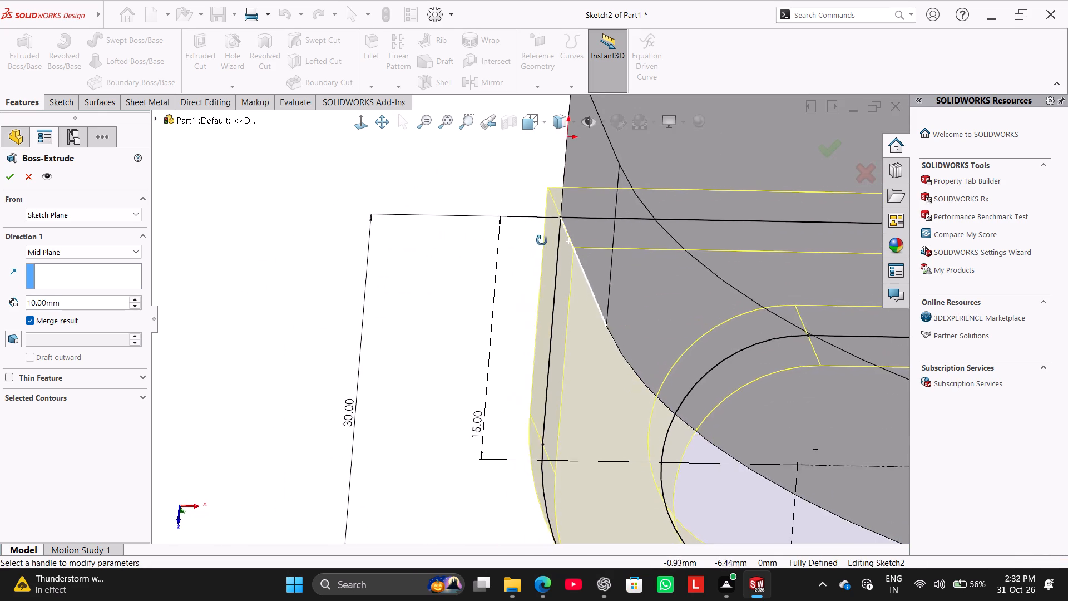
pyautogui.moveTo(542, 240); pyautogui.dragTo(539, 224, button='middle')
pyautogui.scroll(11, 645, 344)
pyautogui.moveTo(707, 402); pyautogui.dragTo(699, 301, button='middle')
pyautogui.scroll(-2, 773, 382)
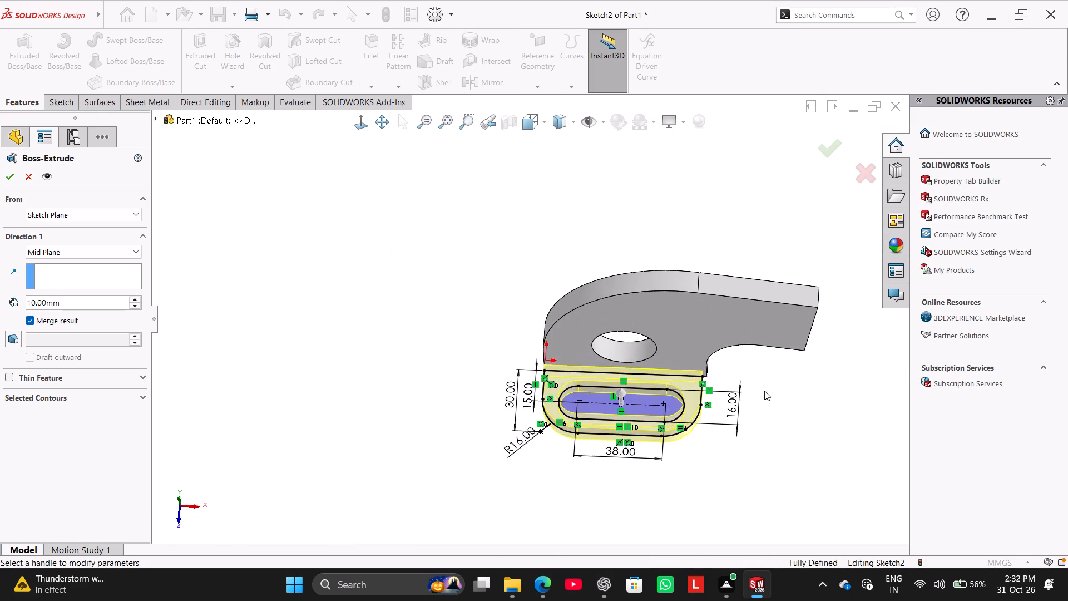
pyautogui.scroll(-5, 764, 391)
pyautogui.moveTo(560, 325); pyautogui.dragTo(482, 189, button='middle')
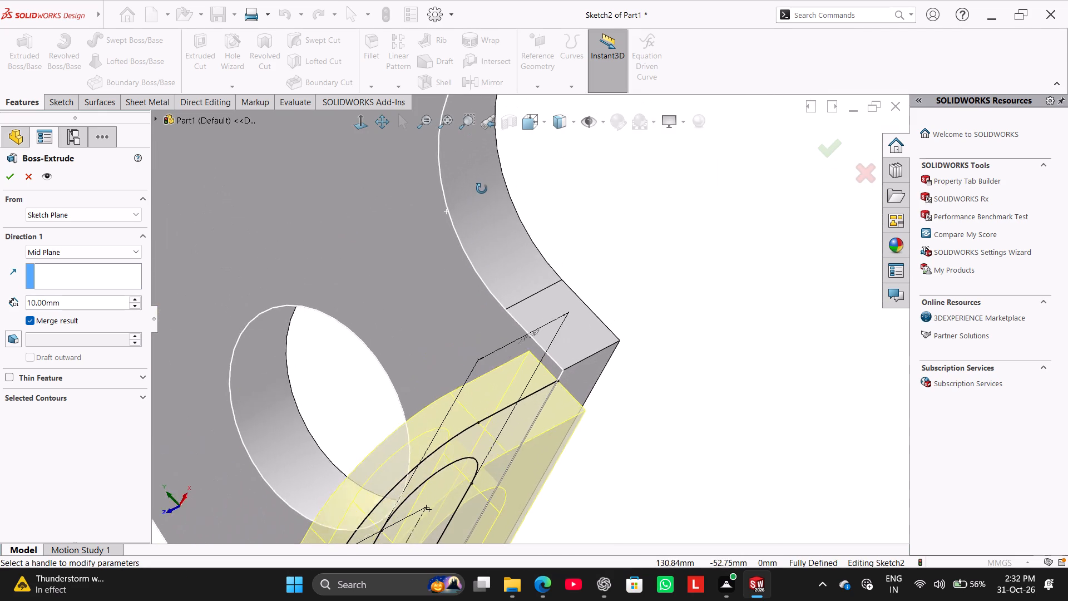
pyautogui.moveTo(482, 189); pyautogui.dragTo(577, 275, button='middle')
pyautogui.scroll(6, 568, 298)
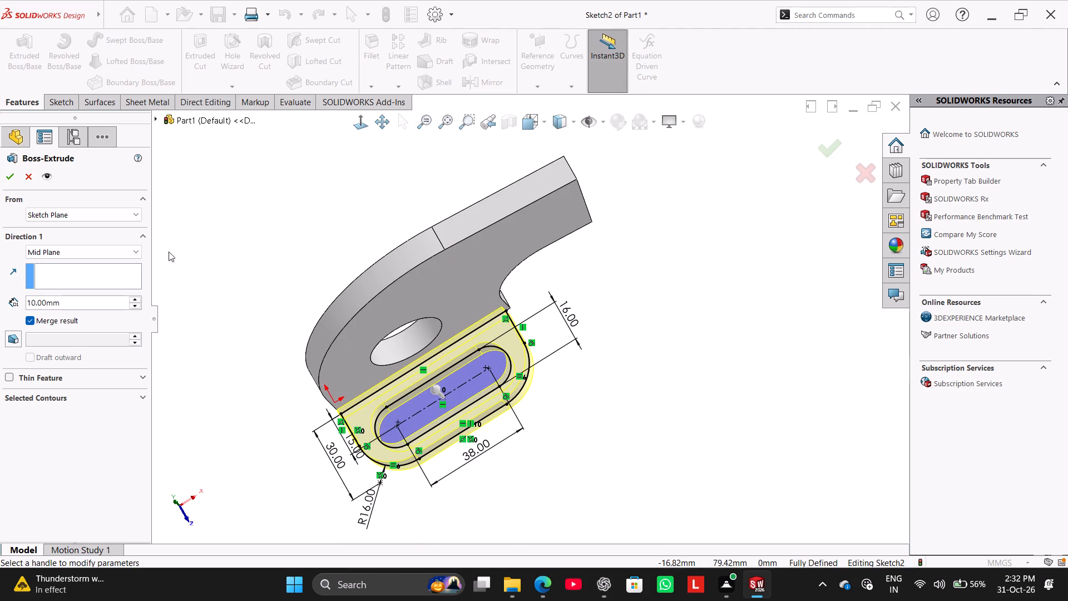
pyautogui.click(95, 305)
pyautogui.click(73, 251)
pyautogui.click(74, 267)
pyautogui.moveTo(129, 274); pyautogui.dragTo(77, 234, button='middle')
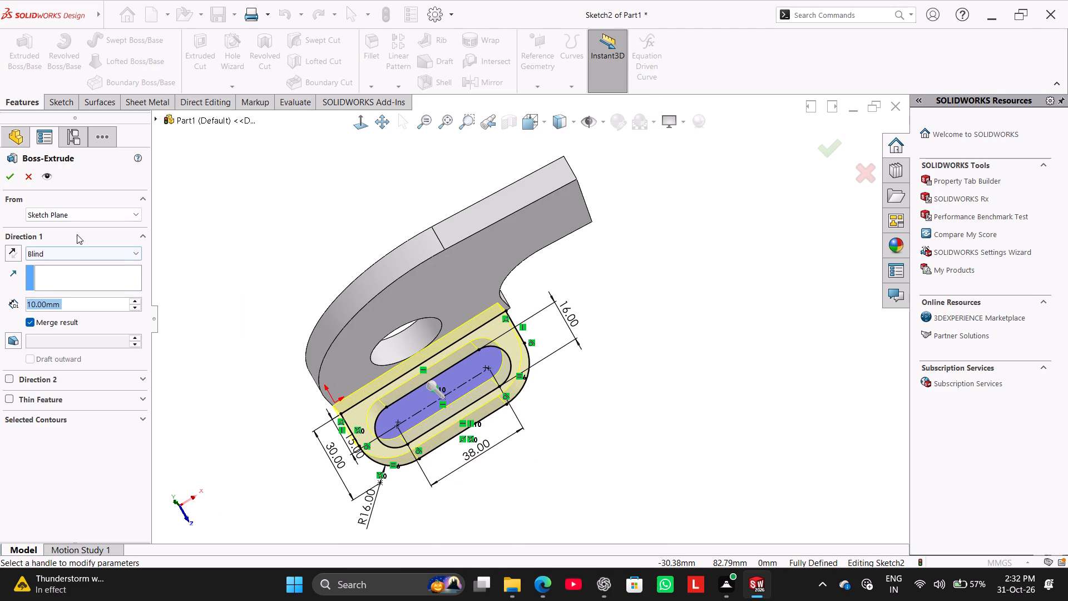
pyautogui.moveTo(77, 234); pyautogui.dragTo(70, 229, button='middle')
pyautogui.moveTo(192, 272); pyautogui.dragTo(107, 218, button='middle')
pyautogui.click(5, 176)
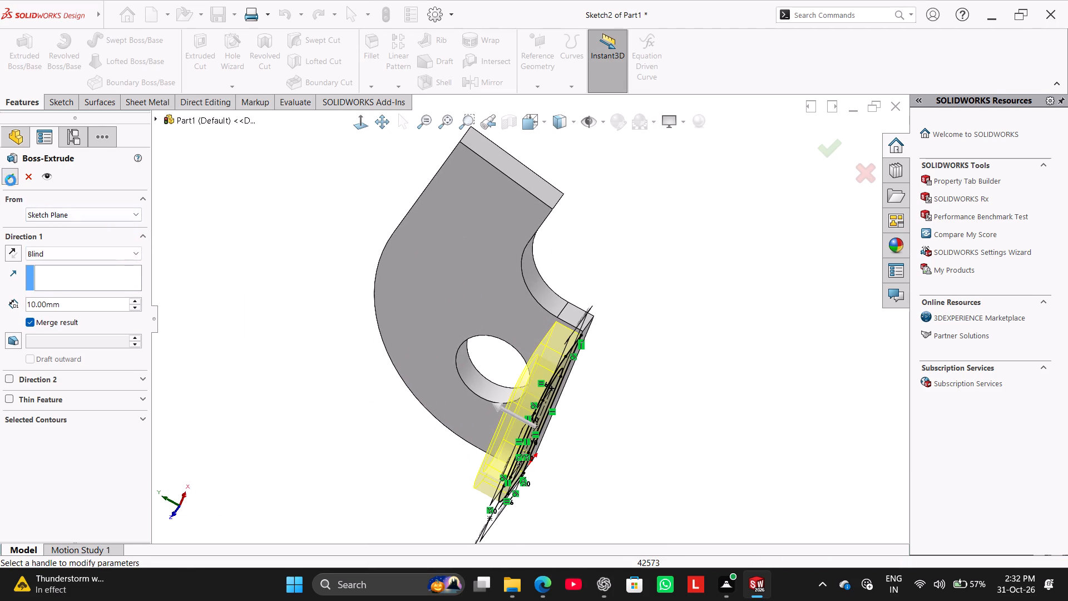
pyautogui.moveTo(219, 366); pyautogui.dragTo(378, 248, button='right')
pyautogui.click(228, 368)
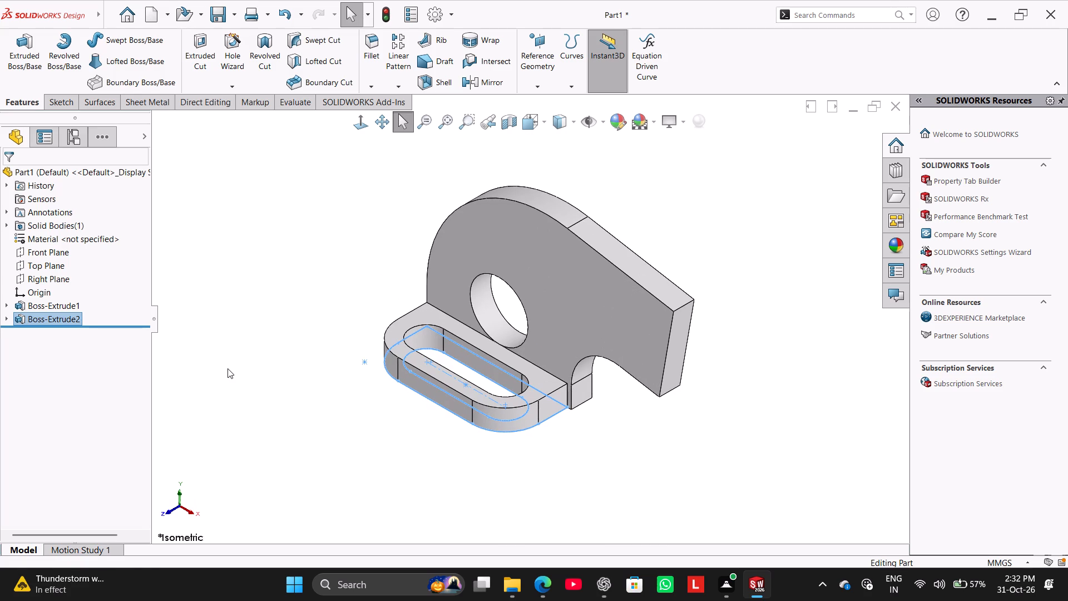
# Reopen the base extrusion's sketch and delete the relation at the plate-side corner farther from the origin.
pyautogui.rightClick(70, 314)
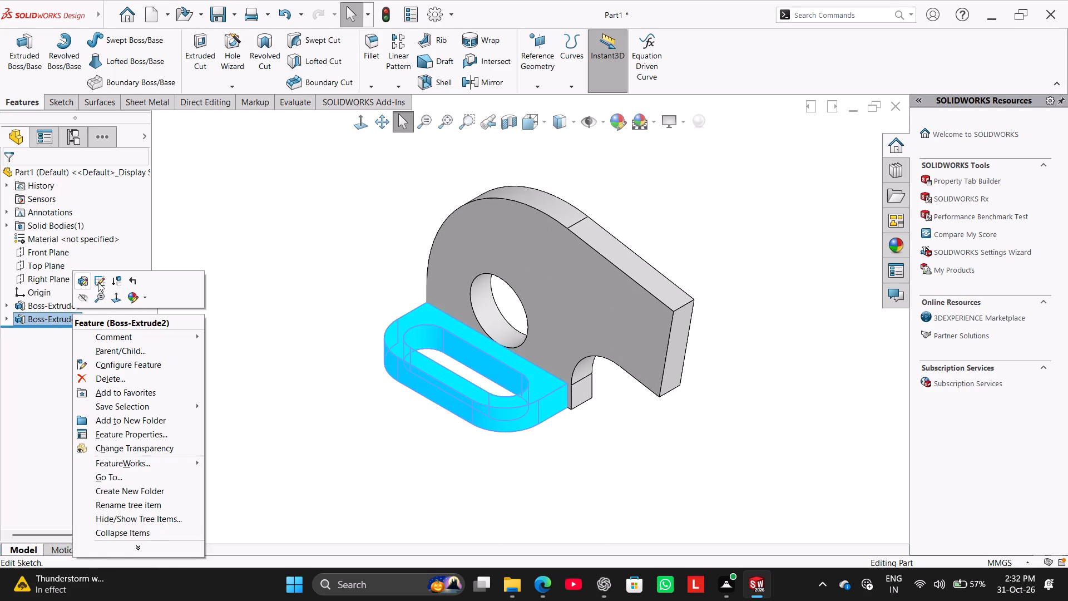
pyautogui.click(98, 282)
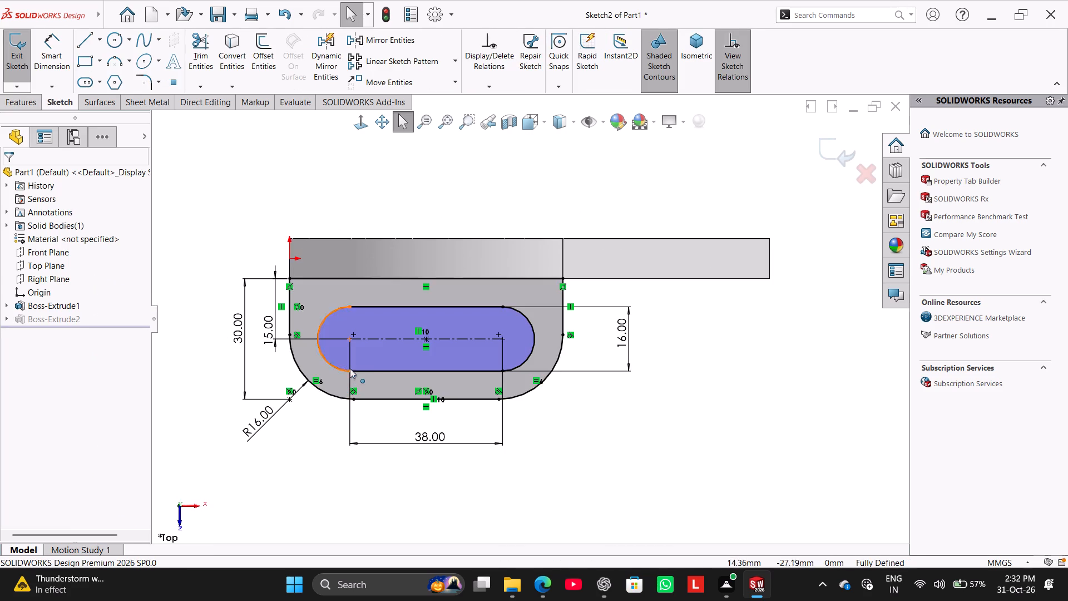
pyautogui.rightClick(564, 288)
pyautogui.click(595, 423)
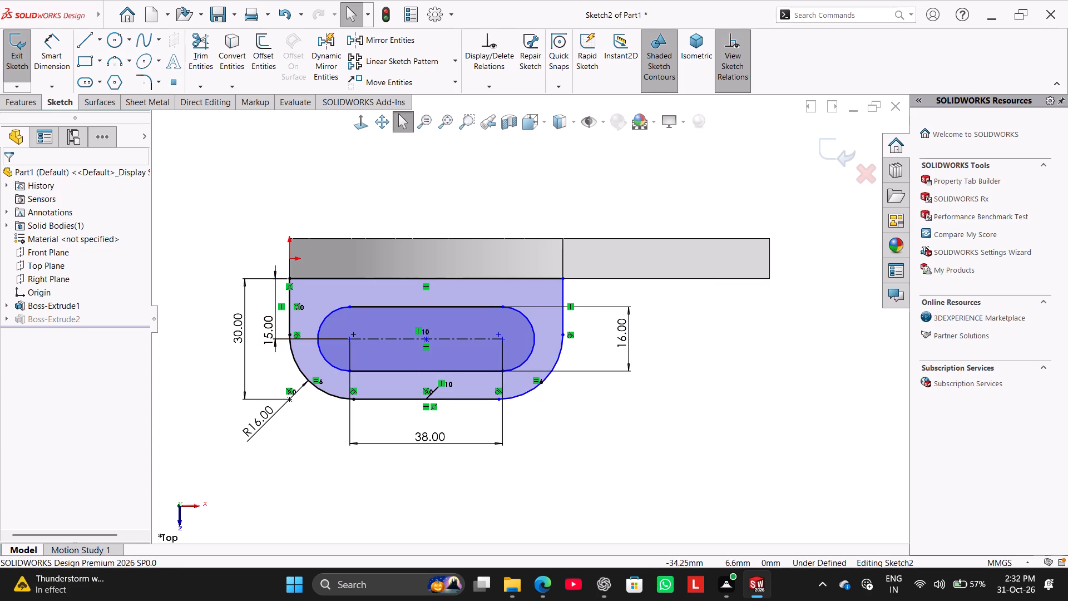
# Dimension the overall width between the base's two straight sides as 70 mm and exit the sketch to rebuild the part.
pyautogui.click(48, 48)
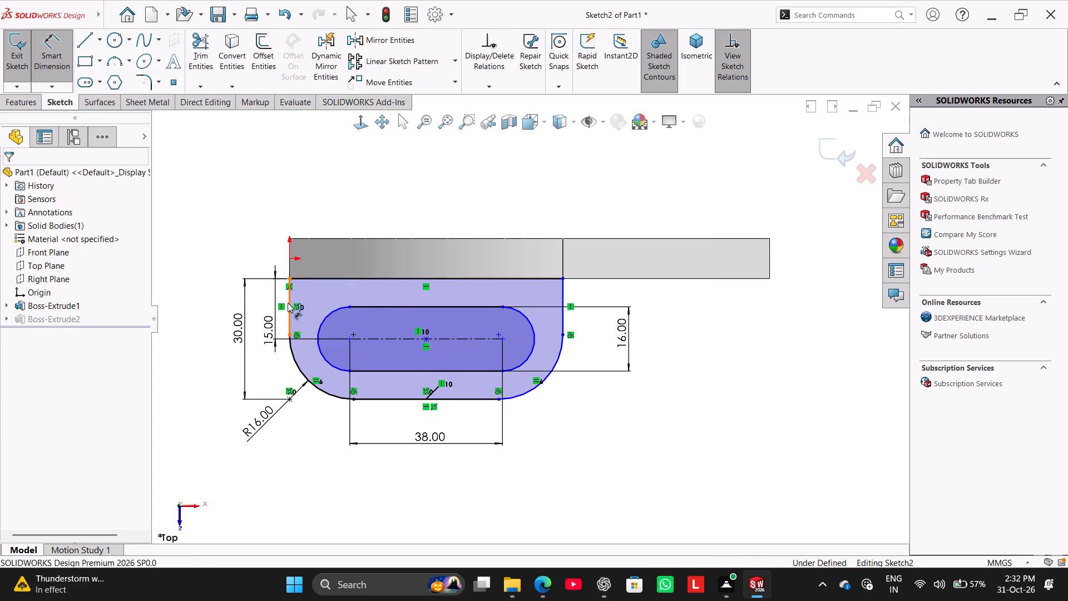
pyautogui.click(288, 303)
pyautogui.click(564, 292)
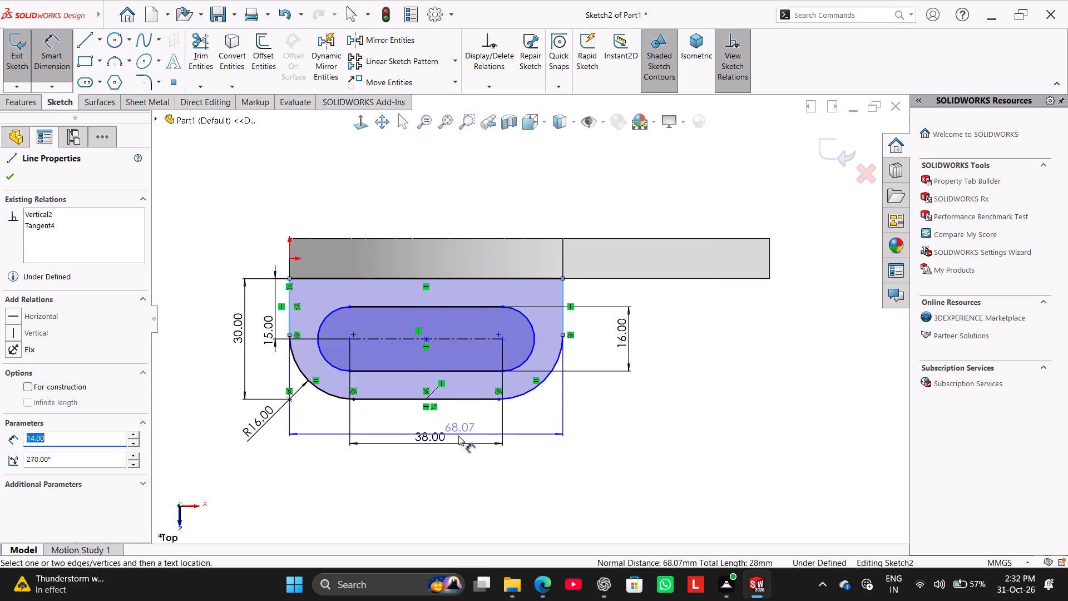
pyautogui.click(422, 481)
pyautogui.write('70')
pyautogui.press('Return')
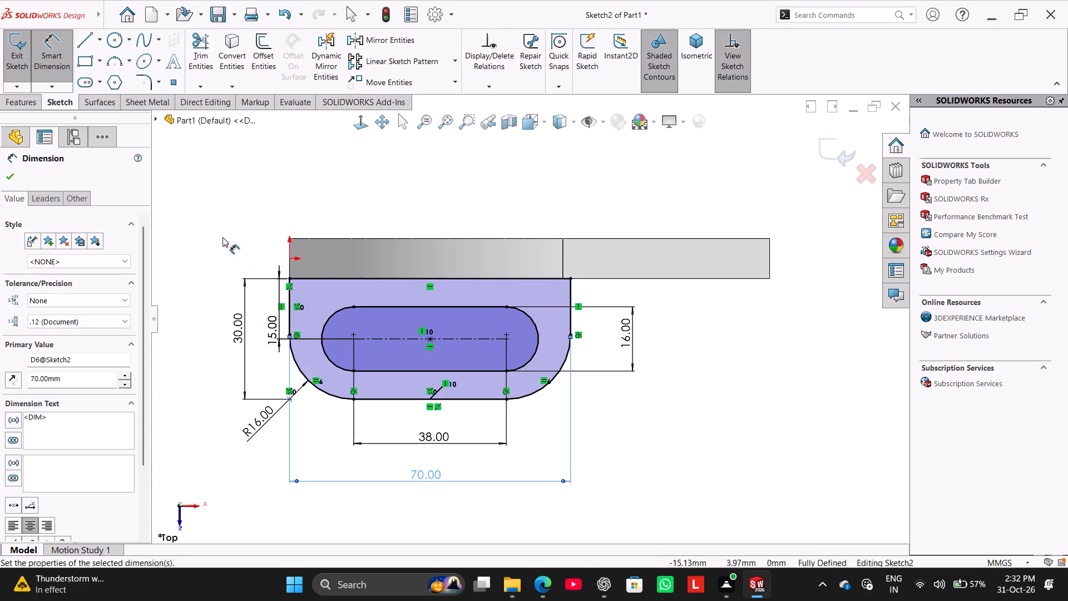
pyautogui.click(4, 180)
pyautogui.click(13, 59)
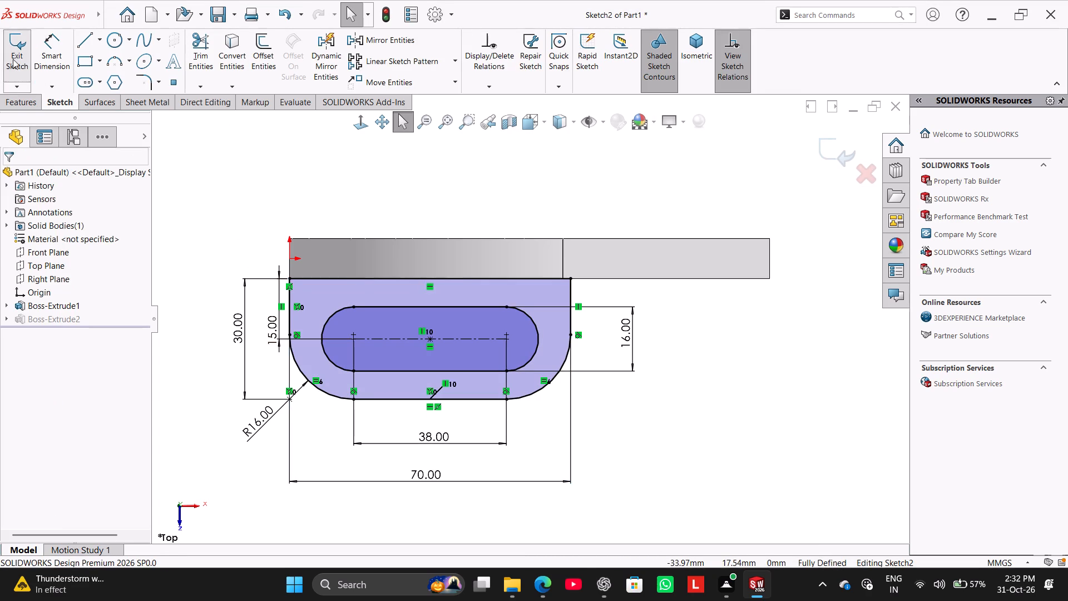
pyautogui.moveTo(172, 310); pyautogui.dragTo(303, 141, button='right')
pyautogui.click(230, 306)
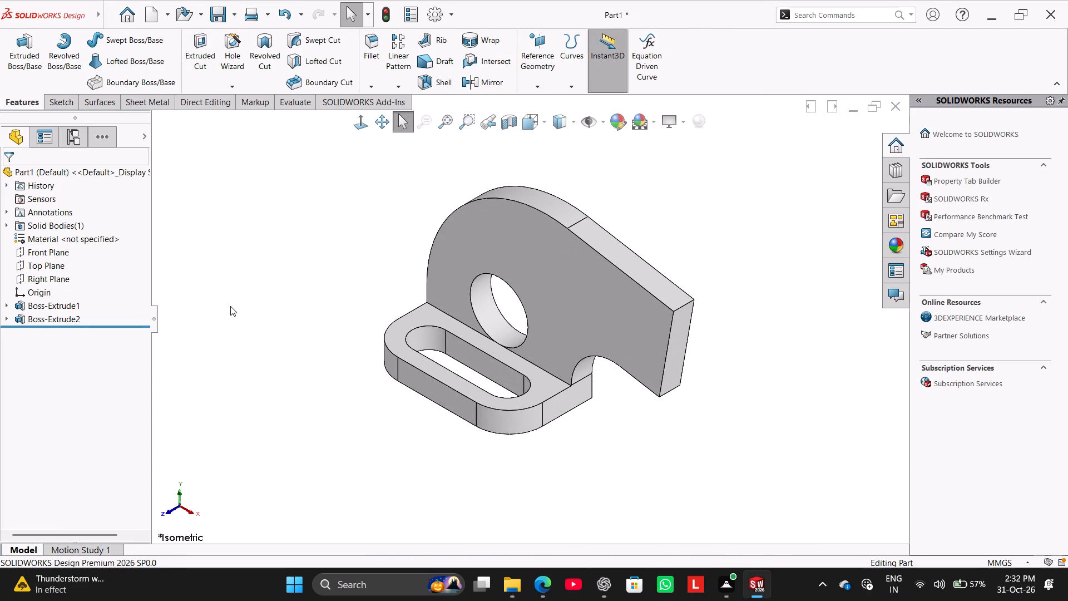
# Examine the part and its plate's profile sketch with its dimensions, and leave the sketch unedited.
pyautogui.moveTo(254, 344); pyautogui.dragTo(224, 265, button='middle')
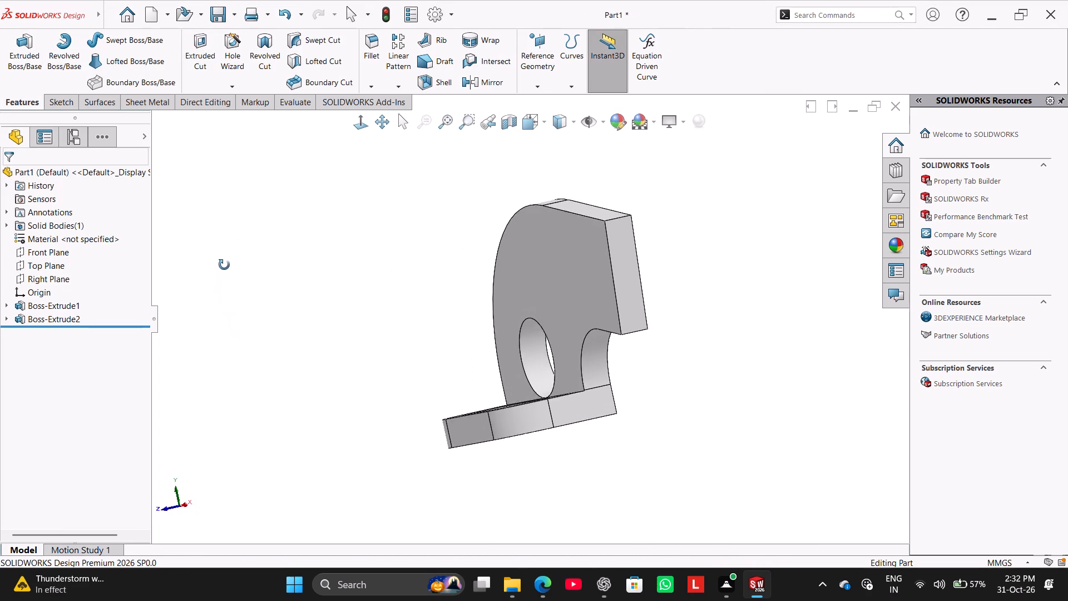
pyautogui.moveTo(224, 265); pyautogui.dragTo(299, 343, button='middle')
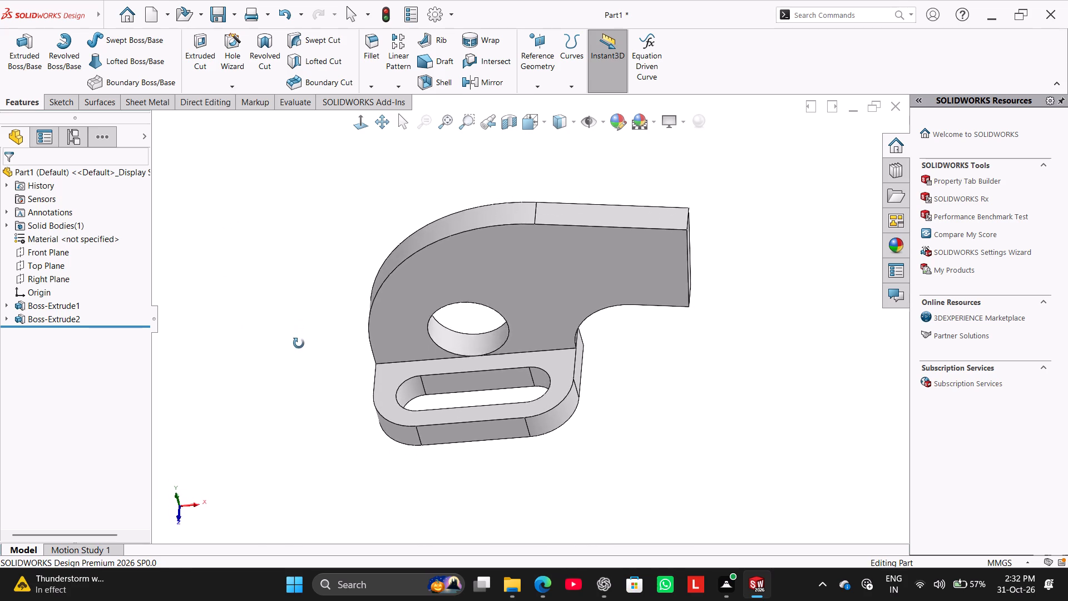
pyautogui.moveTo(299, 343); pyautogui.dragTo(286, 324, button='middle')
pyautogui.rightClick(65, 303)
pyautogui.click(95, 274)
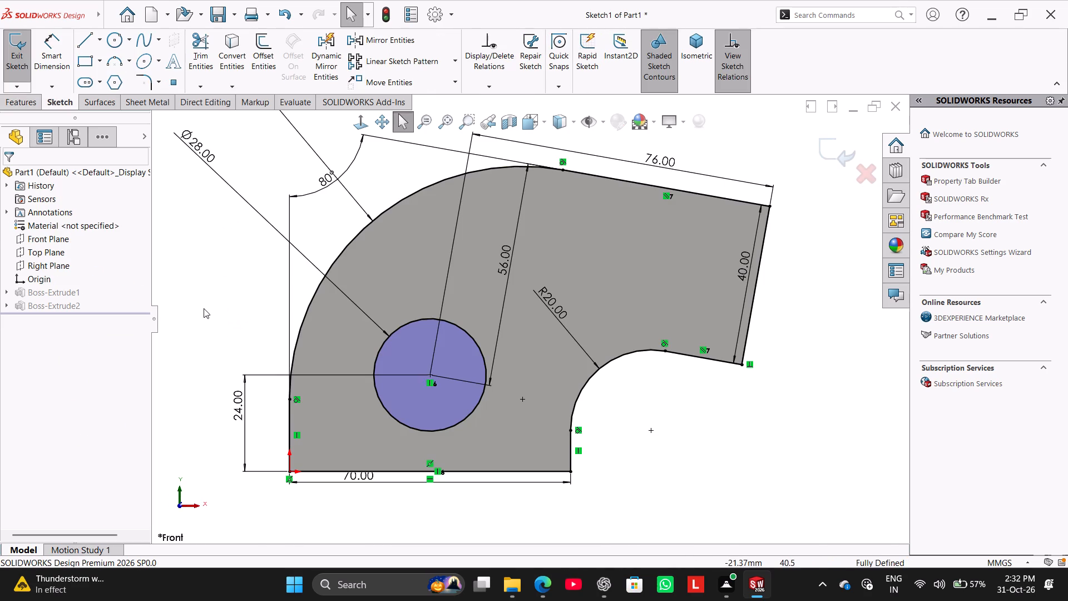
pyautogui.click(22, 68)
pyautogui.moveTo(175, 332); pyautogui.dragTo(320, 188, button='right')
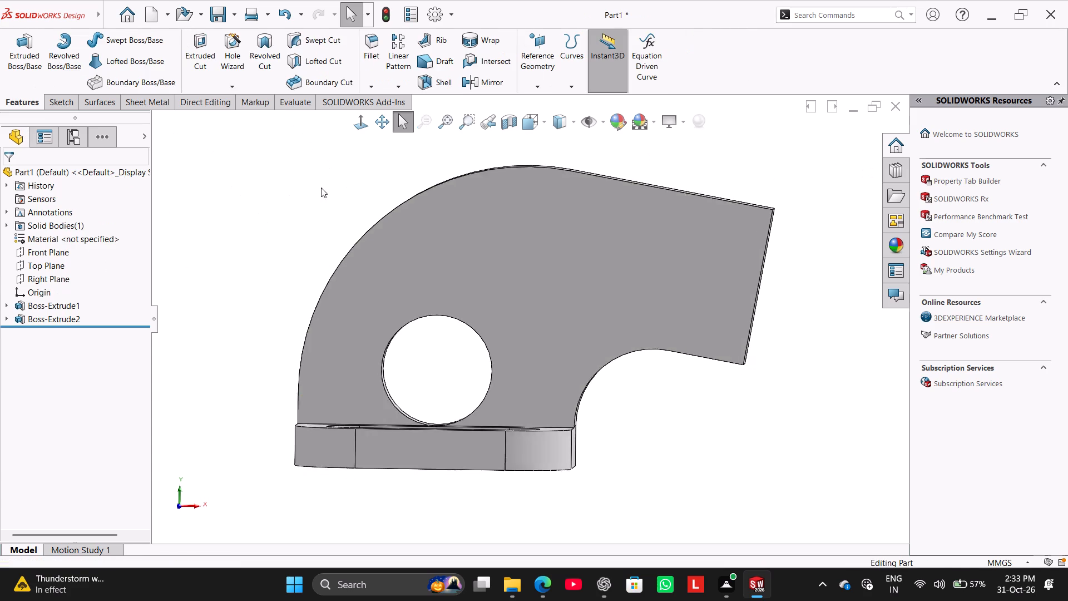
pyautogui.click(231, 278)
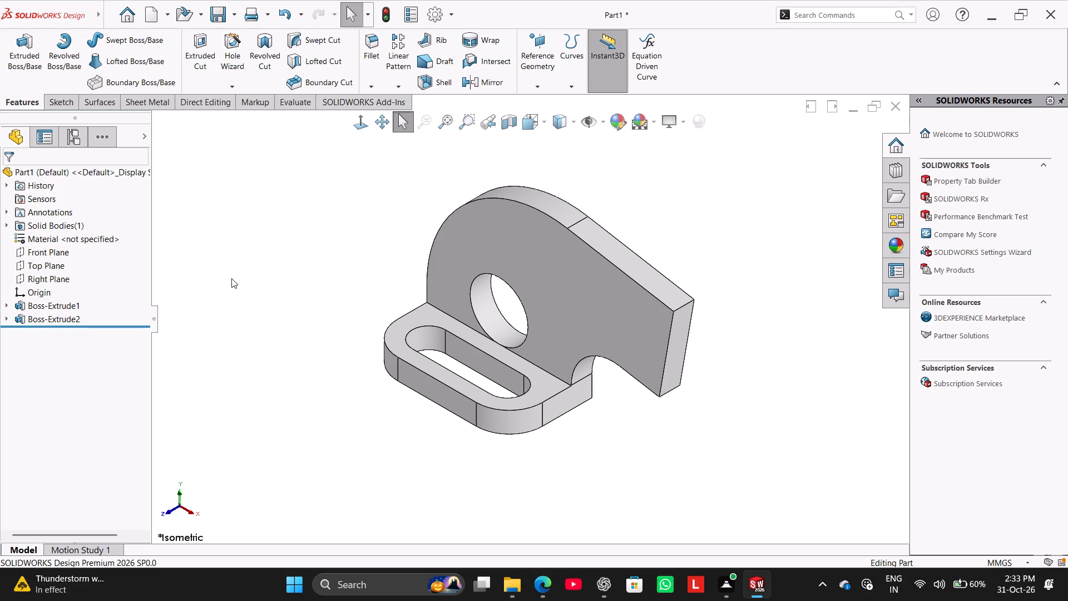
# Reopen the base sketch to inspect the profile against the plate in 3D, and exit it unedited.
pyautogui.rightClick(78, 323)
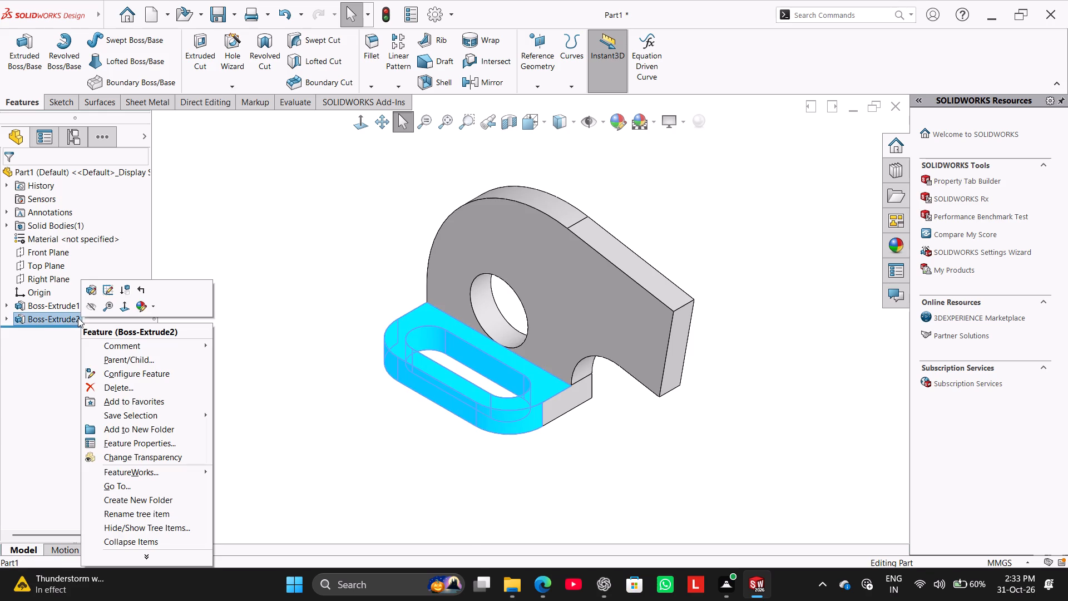
pyautogui.click(109, 287)
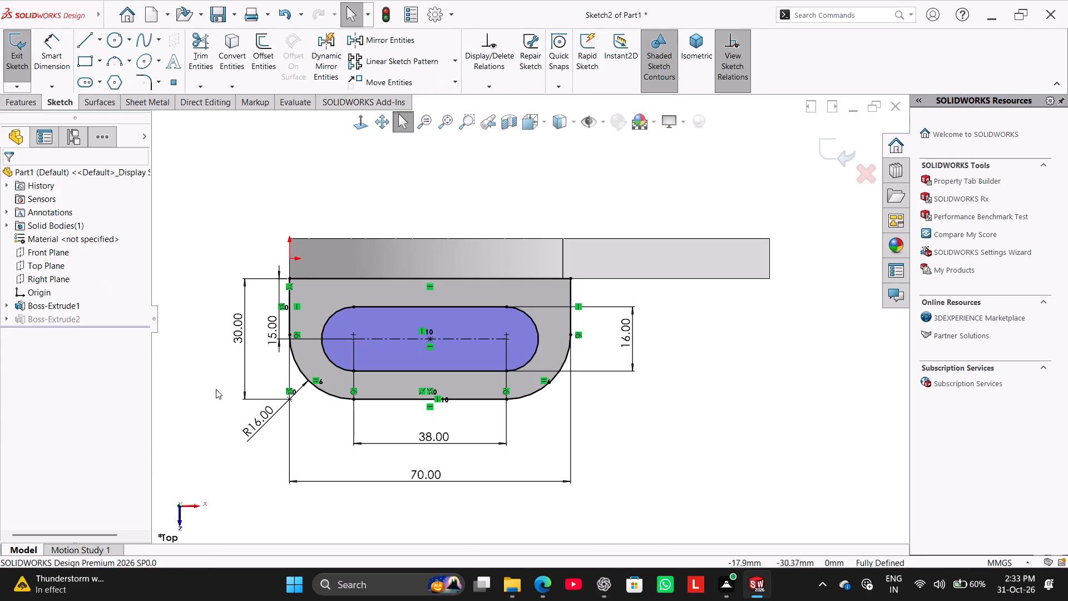
pyautogui.moveTo(155, 435); pyautogui.dragTo(71, 304, button='middle')
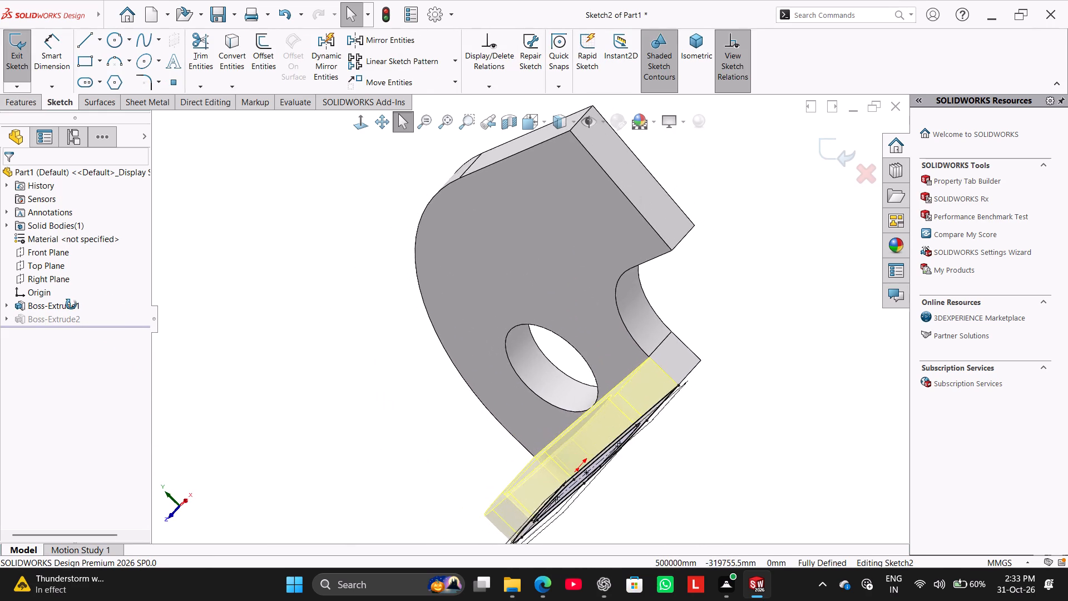
pyautogui.moveTo(71, 304); pyautogui.dragTo(70, 382, button='middle')
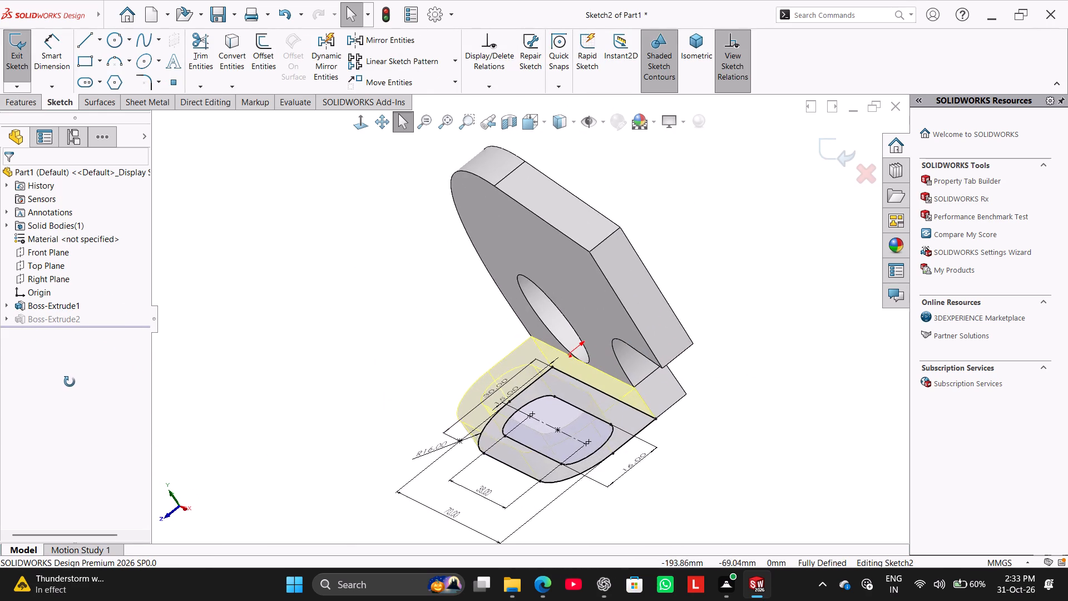
pyautogui.moveTo(70, 382); pyautogui.dragTo(75, 376, button='middle')
pyautogui.click(24, 58)
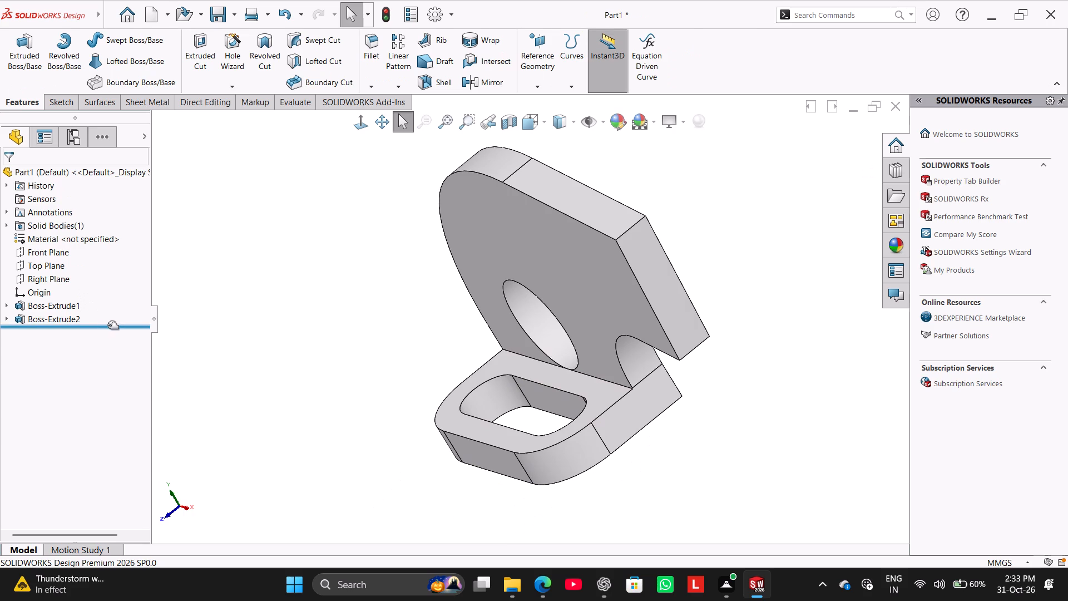
# Roll the model back to before the base extrusion, inspect the plate alone, and roll forward to the complete part.
pyautogui.moveTo(100, 326); pyautogui.dragTo(104, 314)
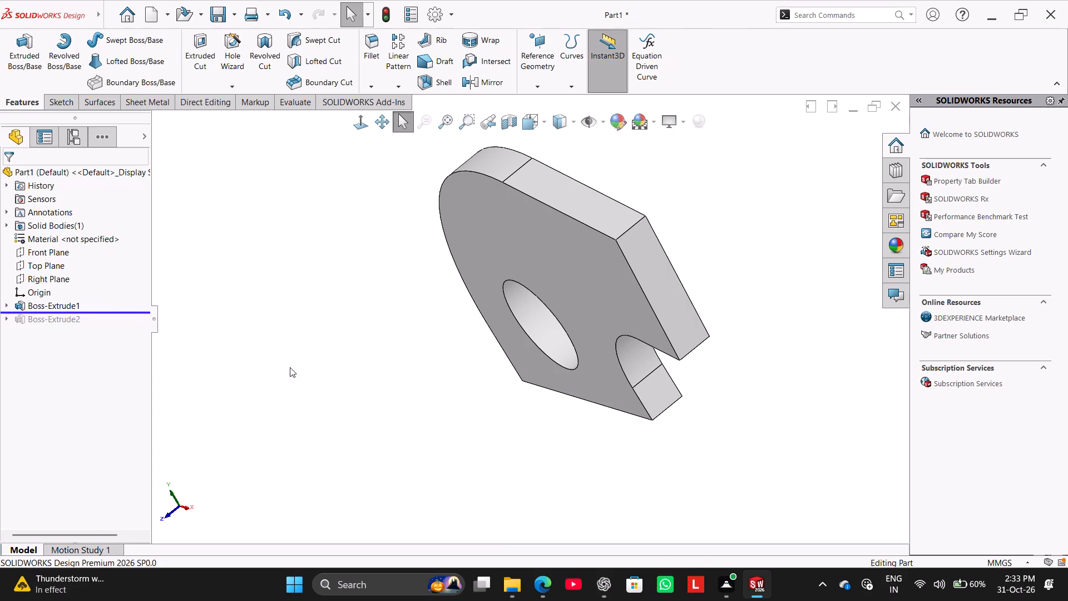
pyautogui.moveTo(340, 383); pyautogui.dragTo(375, 351, button='middle')
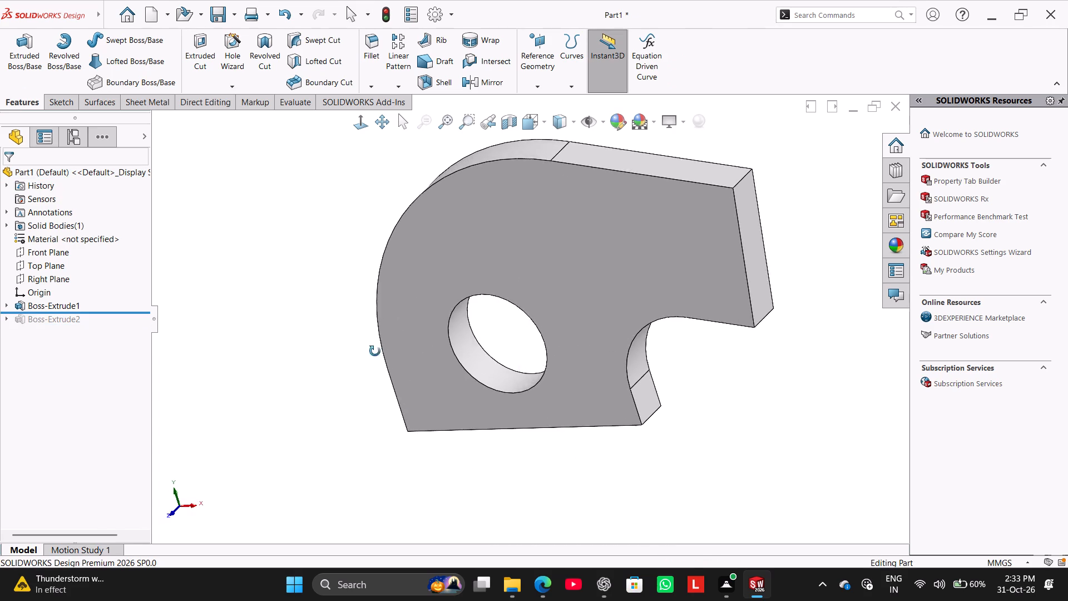
pyautogui.moveTo(375, 351); pyautogui.dragTo(295, 232, button='middle')
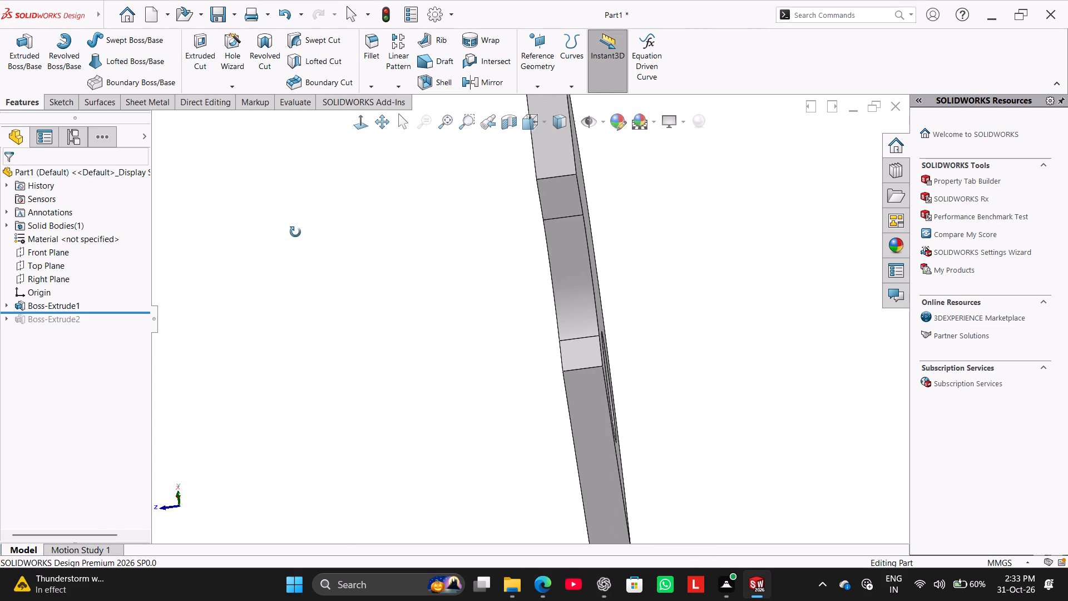
pyautogui.moveTo(295, 232); pyautogui.dragTo(322, 283, button='middle')
pyautogui.moveTo(83, 314); pyautogui.dragTo(91, 349)
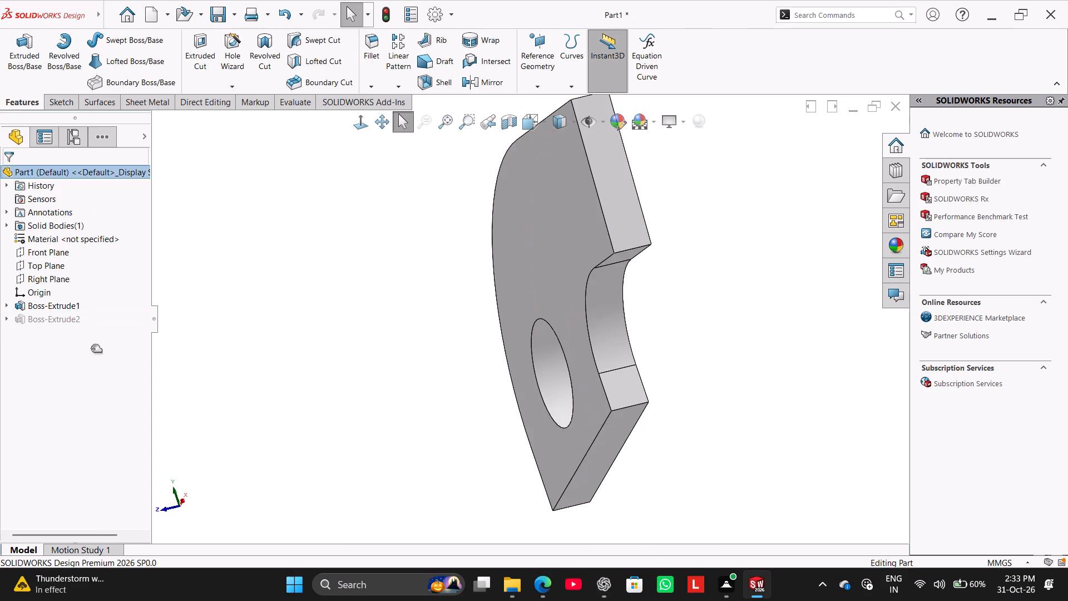
pyautogui.moveTo(91, 349); pyautogui.dragTo(90, 352)
pyautogui.moveTo(242, 360); pyautogui.dragTo(635, 176, button='right')
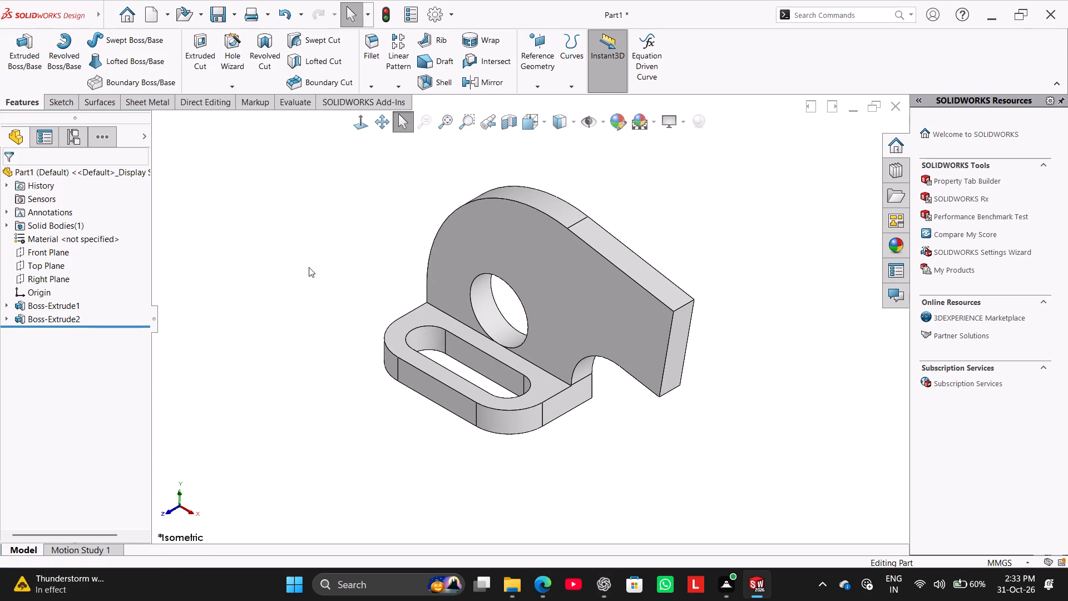
# Start a sketch on the plate's slanted end face and draw a corner rectangle about 66 mm wide across it.
pyautogui.rightClick(677, 351)
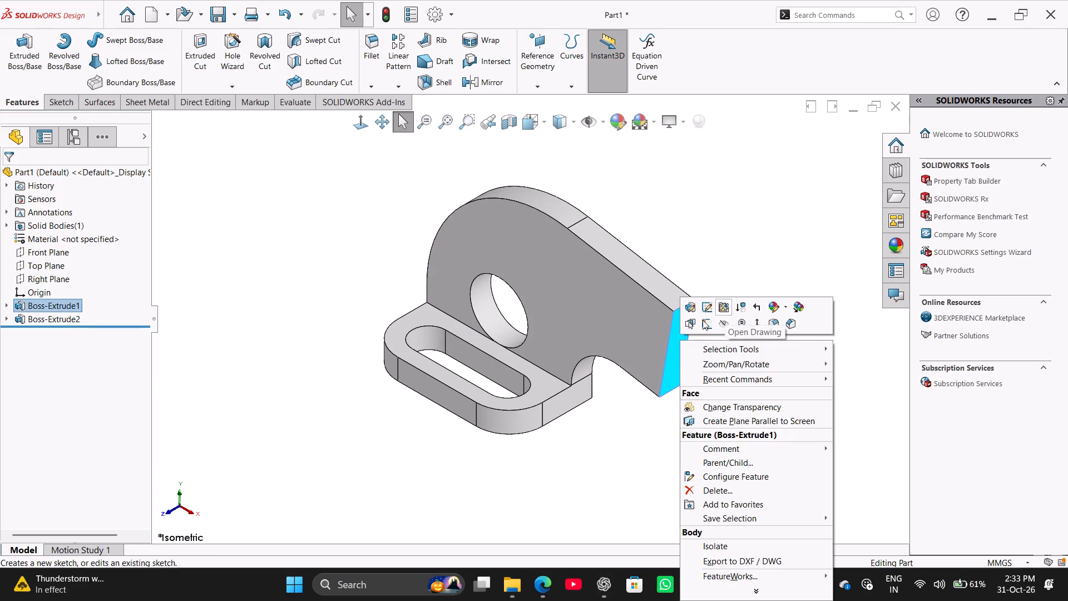
pyautogui.click(703, 320)
pyautogui.click(711, 226)
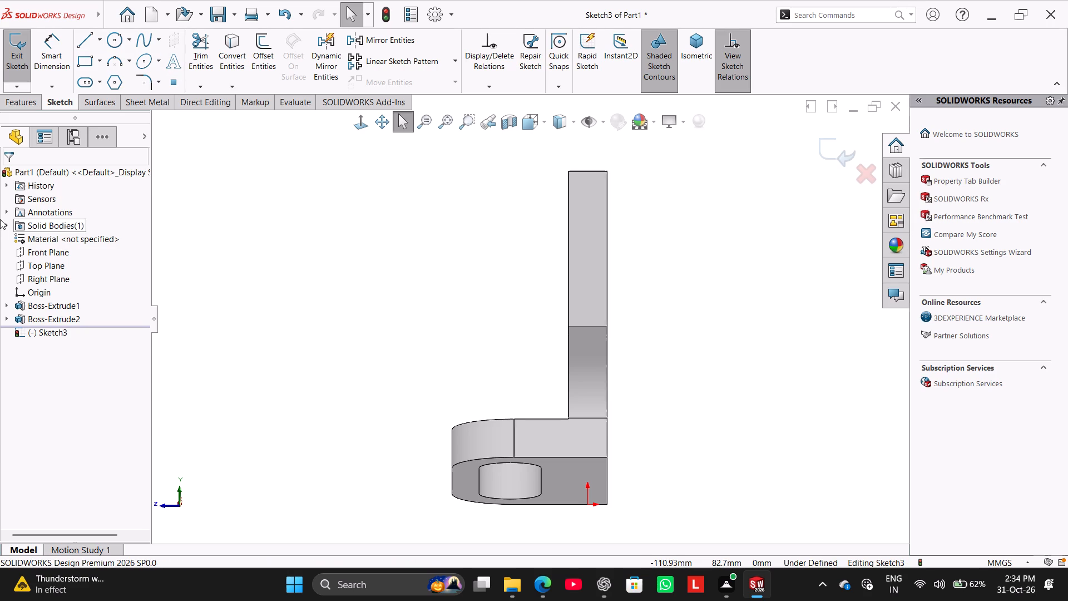
pyautogui.click(88, 63)
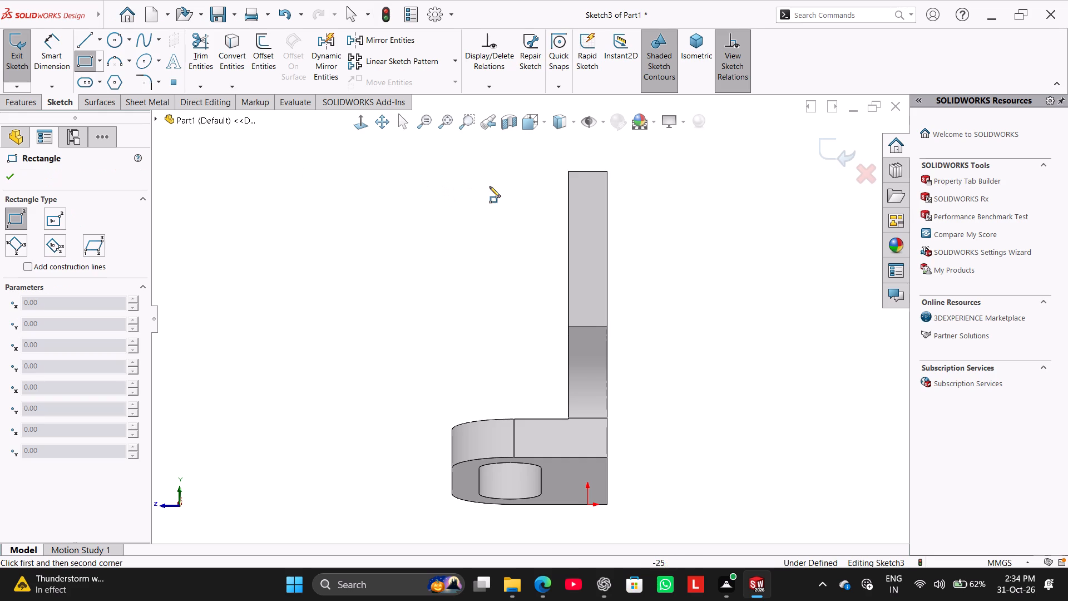
pyautogui.click(465, 167)
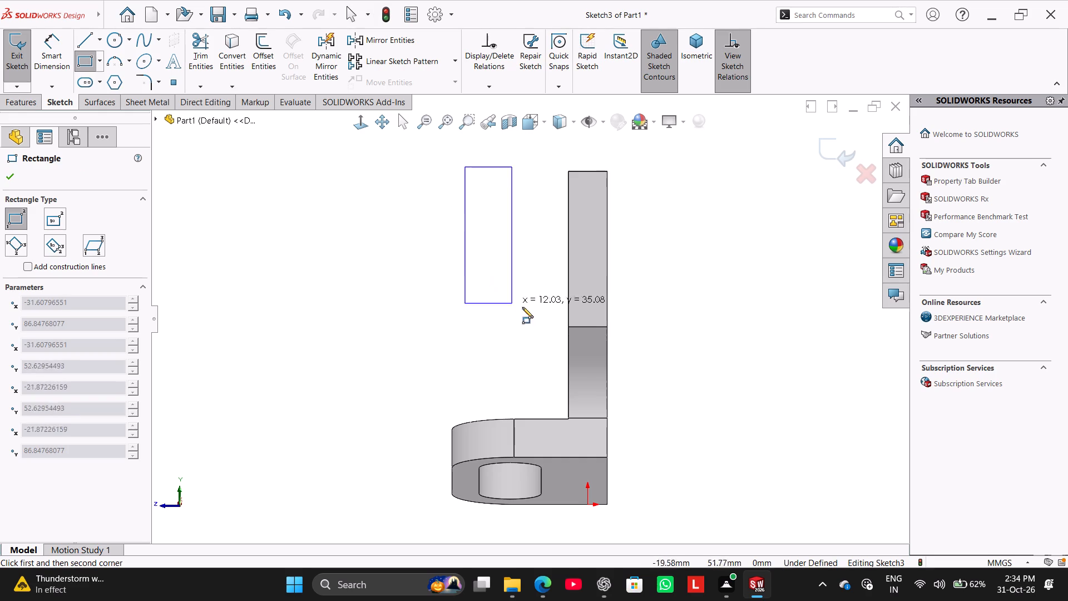
pyautogui.click(720, 326)
pyautogui.rightClick(756, 254)
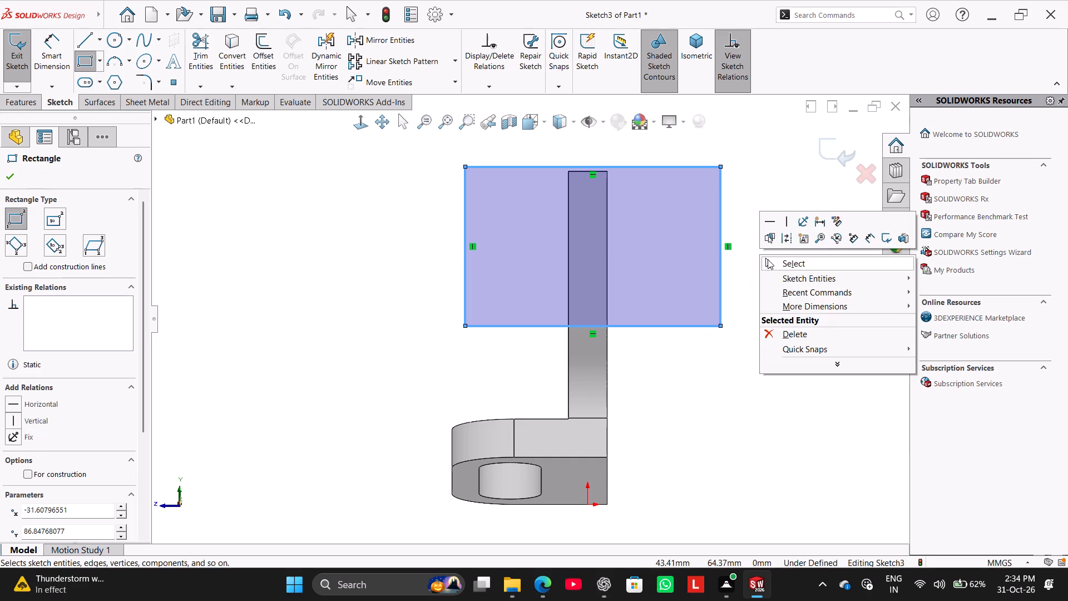
pyautogui.click(769, 260)
# Make the rectangle's bottom line collinear with the lower edge of the plate's end face.
pyautogui.moveTo(615, 329); pyautogui.dragTo(619, 308)
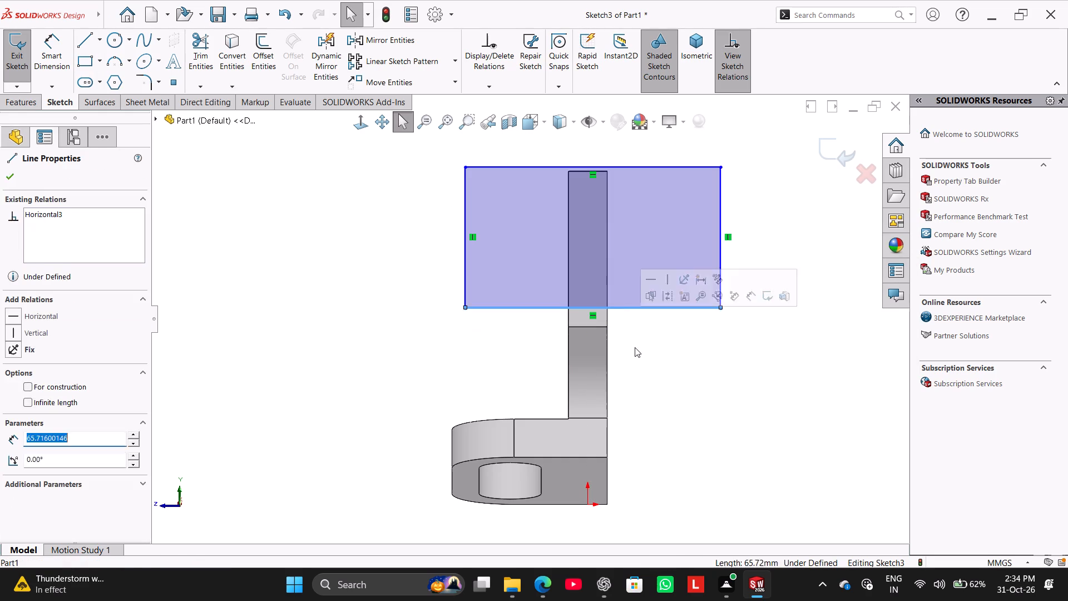
pyautogui.click(635, 347)
pyautogui.click(599, 326)
pyautogui.keyDown('ctrl'); pyautogui.click(602, 307); pyautogui.keyUp('ctrl')
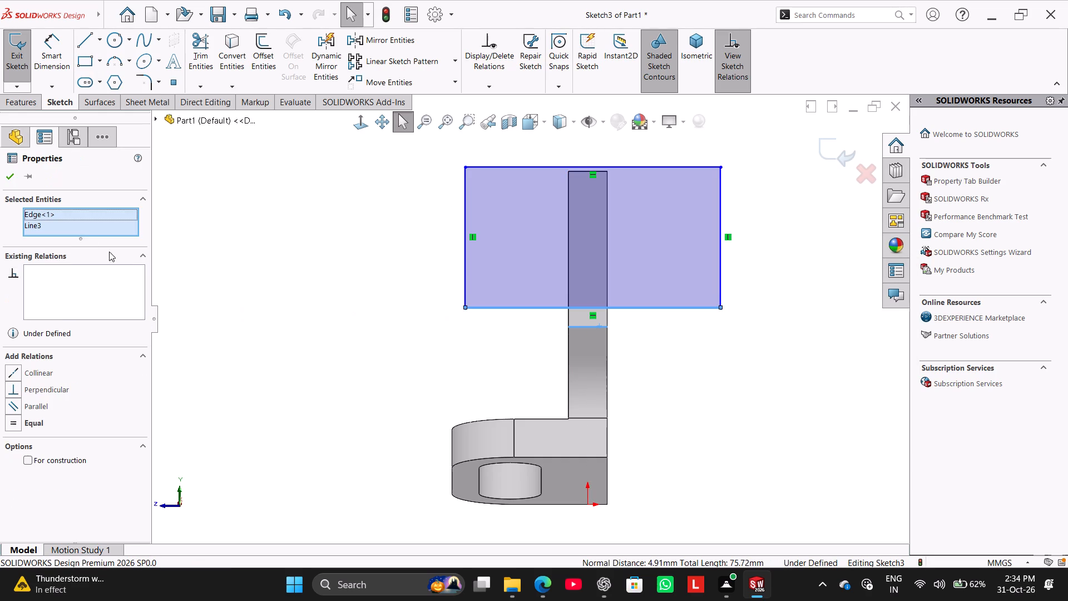
pyautogui.click(39, 376)
pyautogui.click(192, 319)
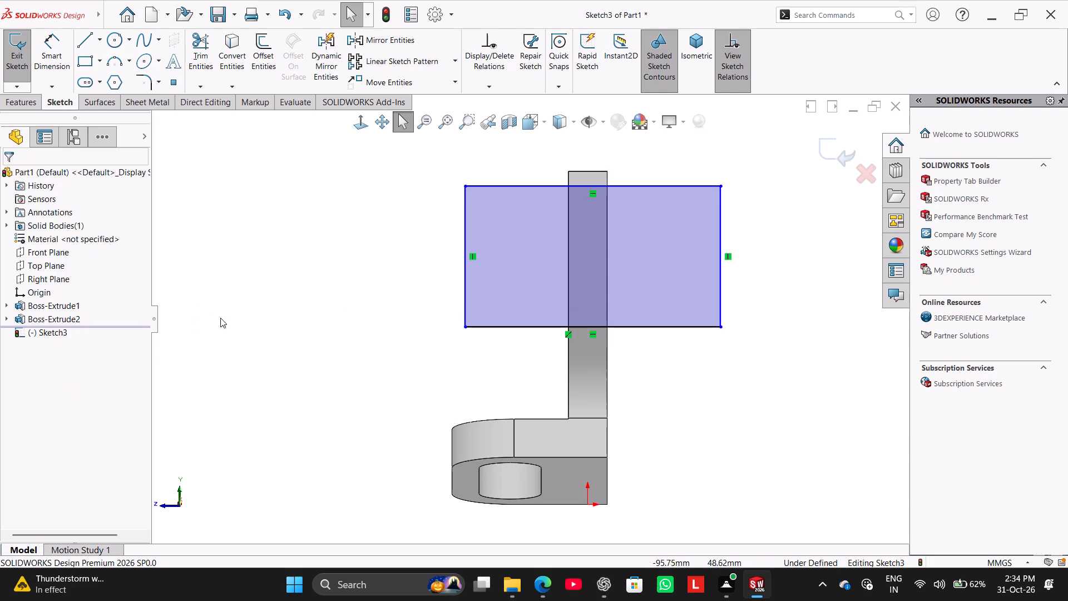
# Draw a centerline about 82 mm long from the origin to the midpoint of the rectangle's top line.
pyautogui.moveTo(225, 321); pyautogui.dragTo(260, 344, button='middle')
pyautogui.click(363, 121)
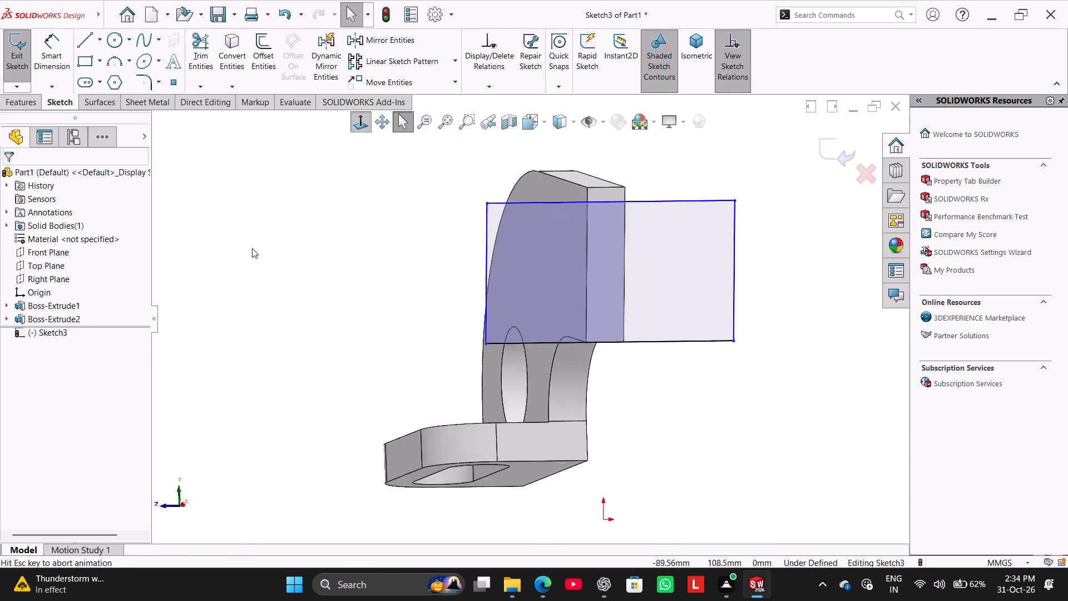
pyautogui.keyDown('ctrl'); pyautogui.click(543, 187); pyautogui.keyUp('ctrl')
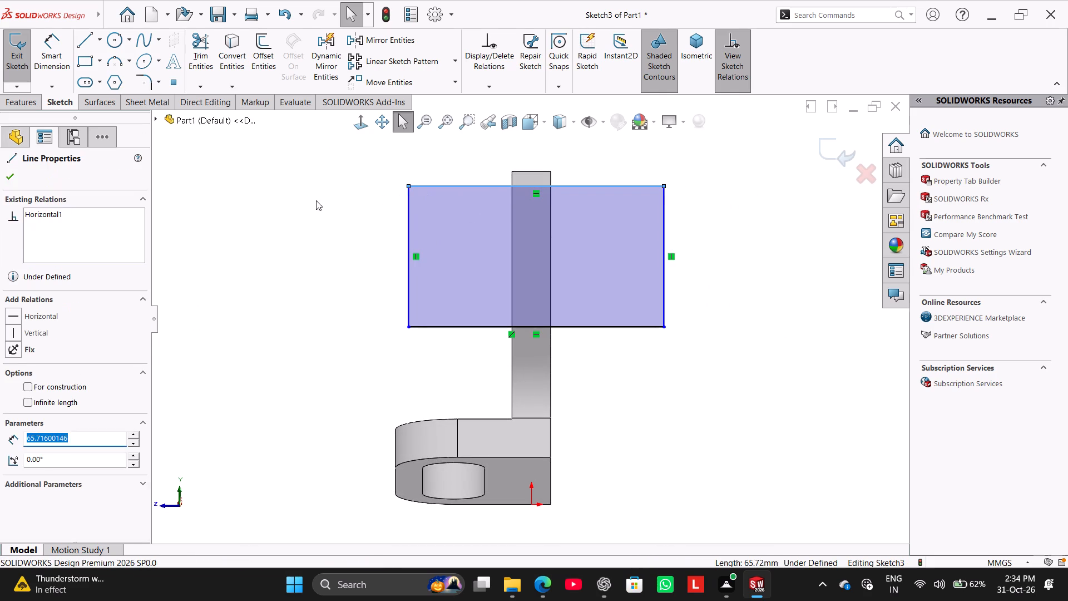
pyautogui.keyDown('ctrl'); pyautogui.click(291, 200); pyautogui.keyUp('ctrl')
pyautogui.click(308, 228)
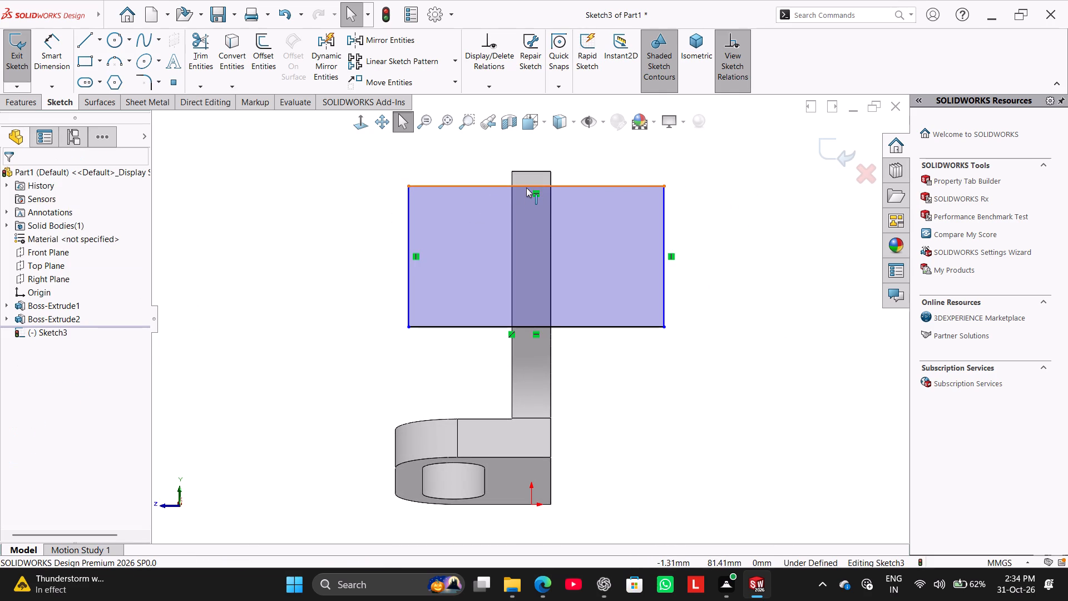
pyautogui.keyDown('ctrl'); pyautogui.click(536, 185); pyautogui.keyUp('ctrl')
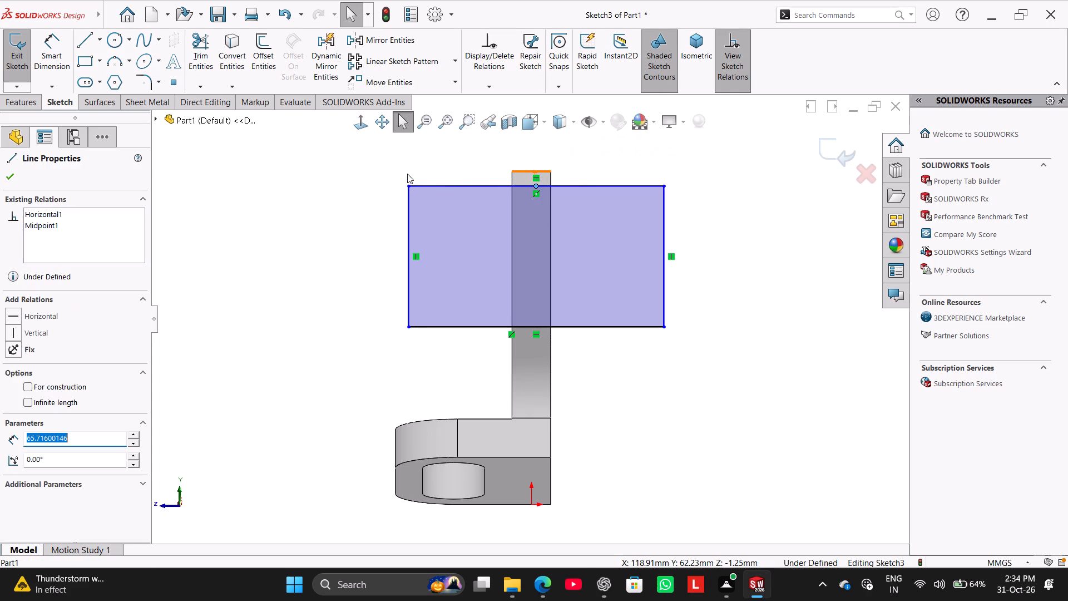
pyautogui.click(98, 40)
pyautogui.click(106, 70)
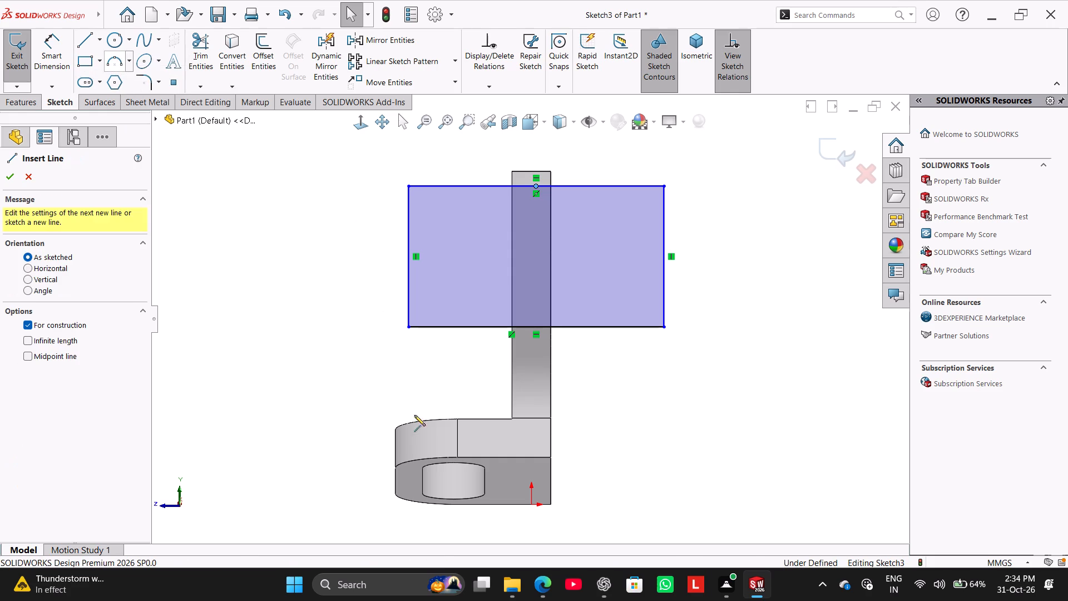
pyautogui.click(532, 505)
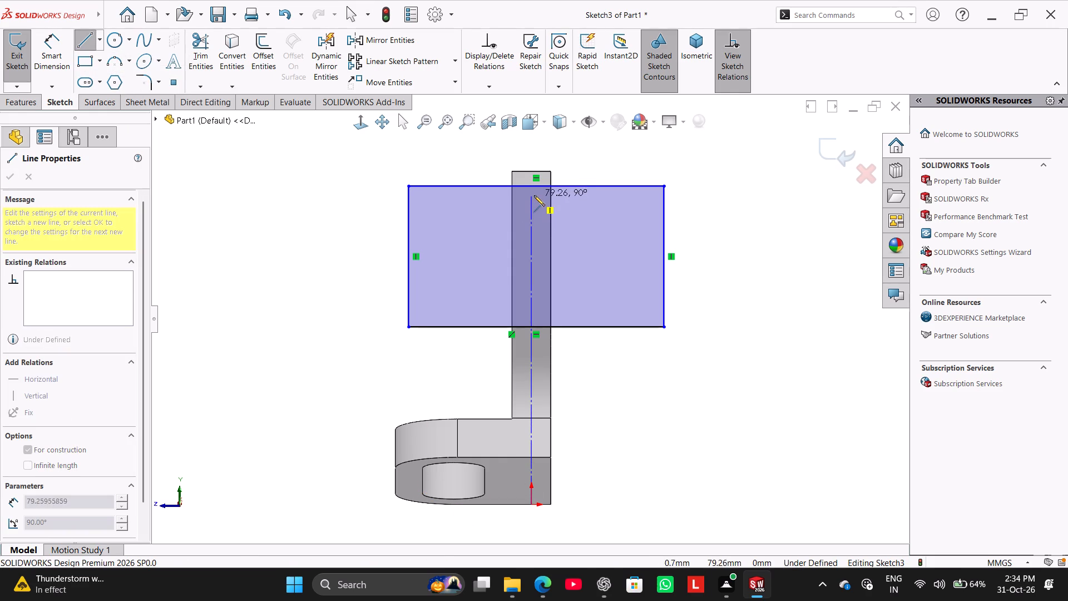
pyautogui.click(537, 184)
pyautogui.rightClick(305, 206)
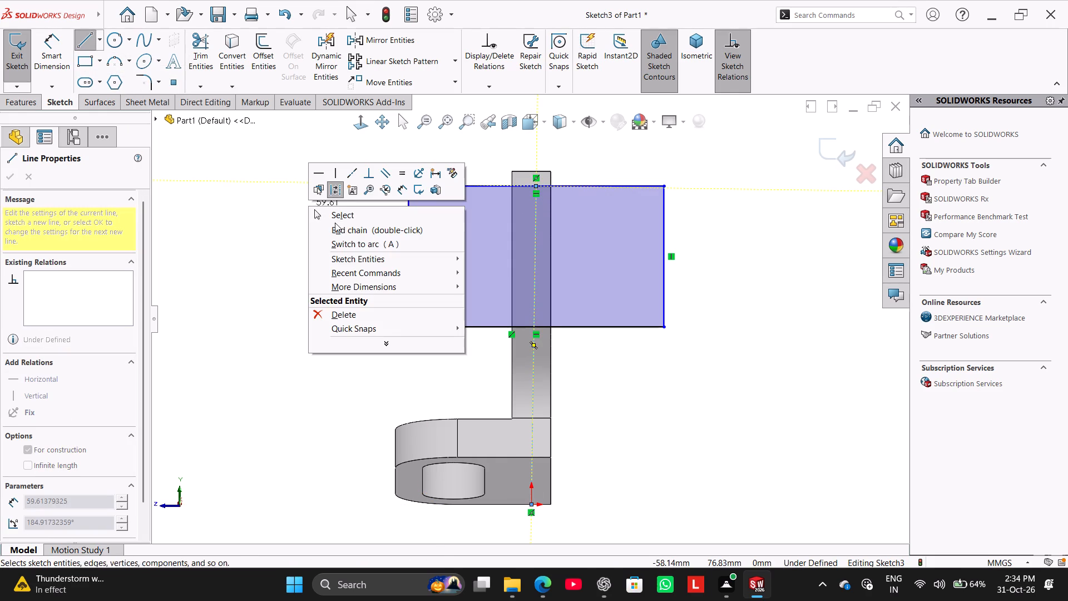
pyautogui.click(337, 216)
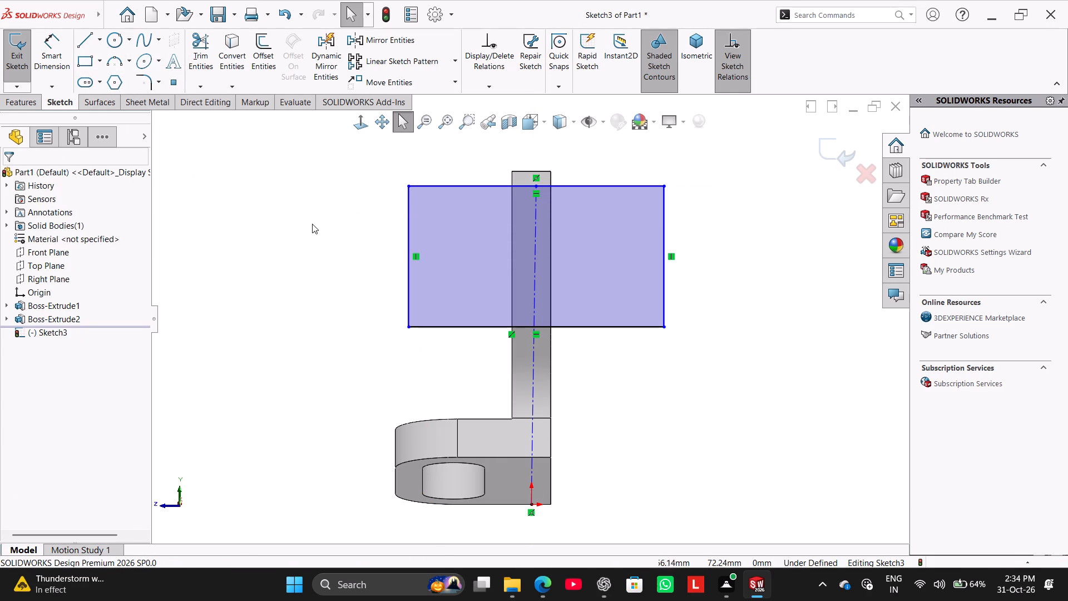
# Add a vertical relation to the centerline so the rectangle is centred on the plate's thickness.
pyautogui.rightClick(536, 303)
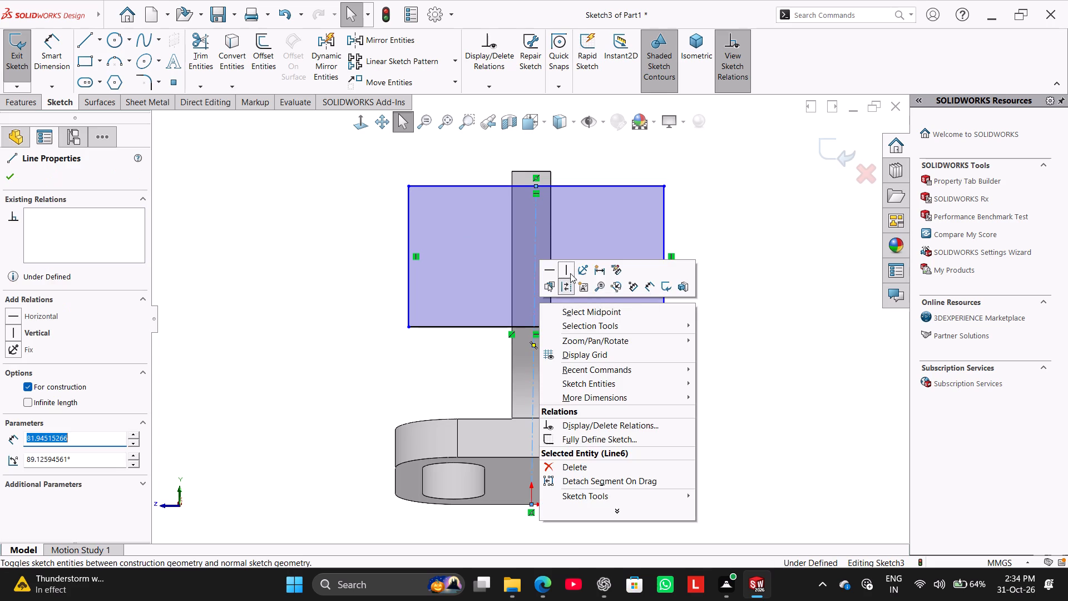
pyautogui.click(571, 270)
pyautogui.click(311, 299)
# Make the rectangle's top line collinear with the upper edge of the plate's end face.
pyautogui.keyDown('ctrl'); pyautogui.click(559, 184); pyautogui.keyUp('ctrl')
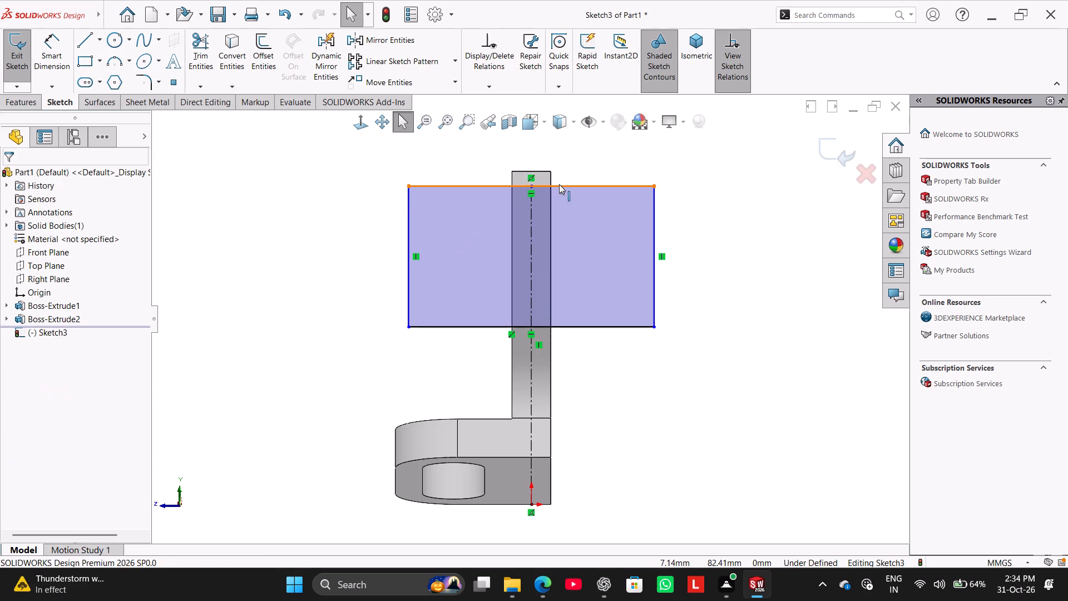
pyautogui.keyDown('ctrl'); pyautogui.click(540, 170); pyautogui.keyUp('ctrl')
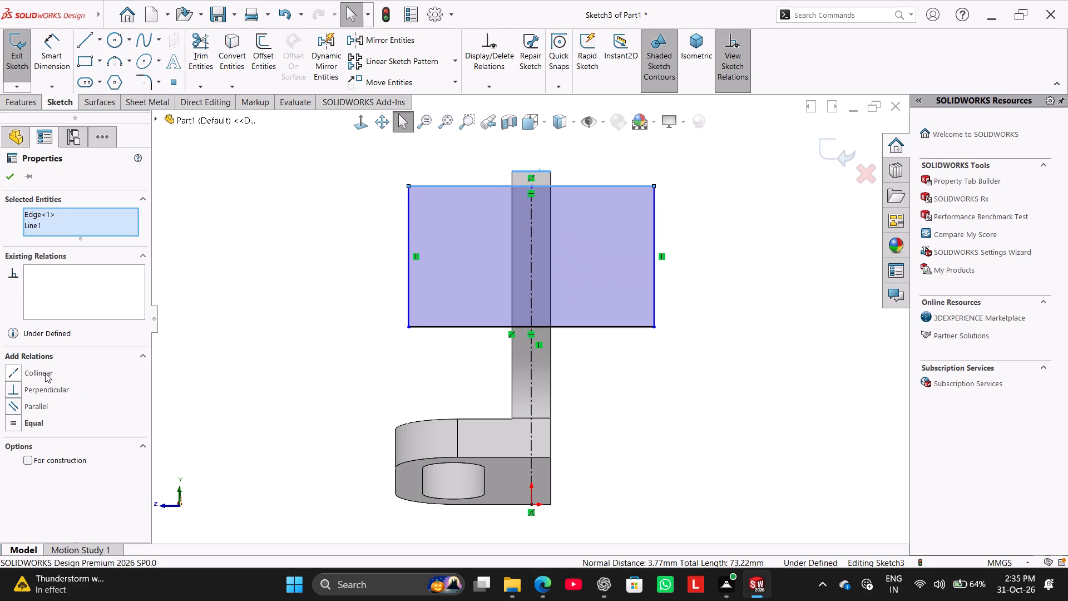
pyautogui.click(45, 373)
pyautogui.click(222, 308)
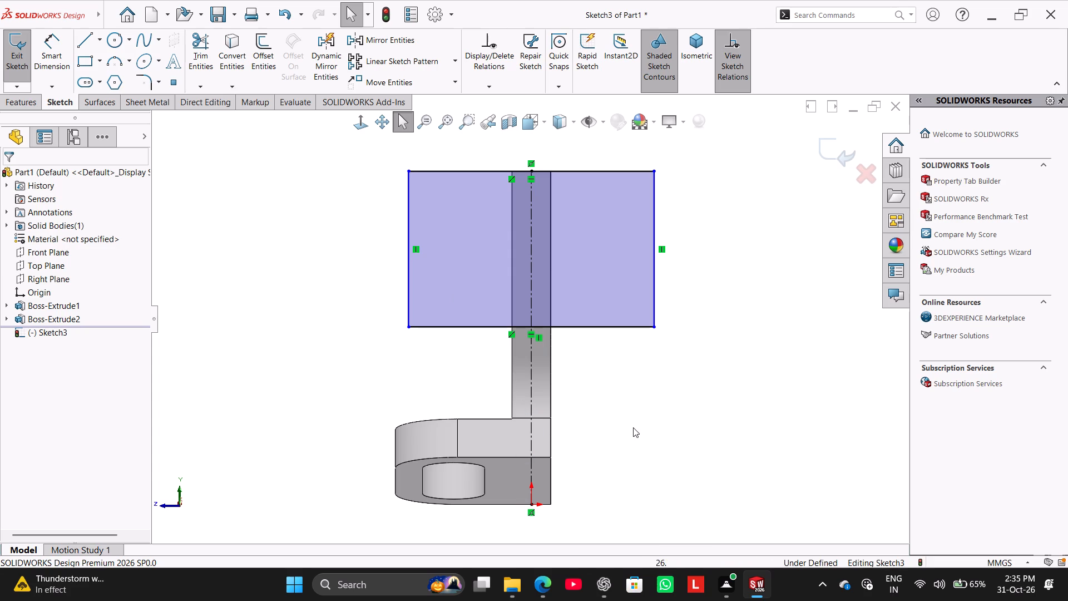
# Dimension the rectangle's width as 45 mm.
pyautogui.click(46, 48)
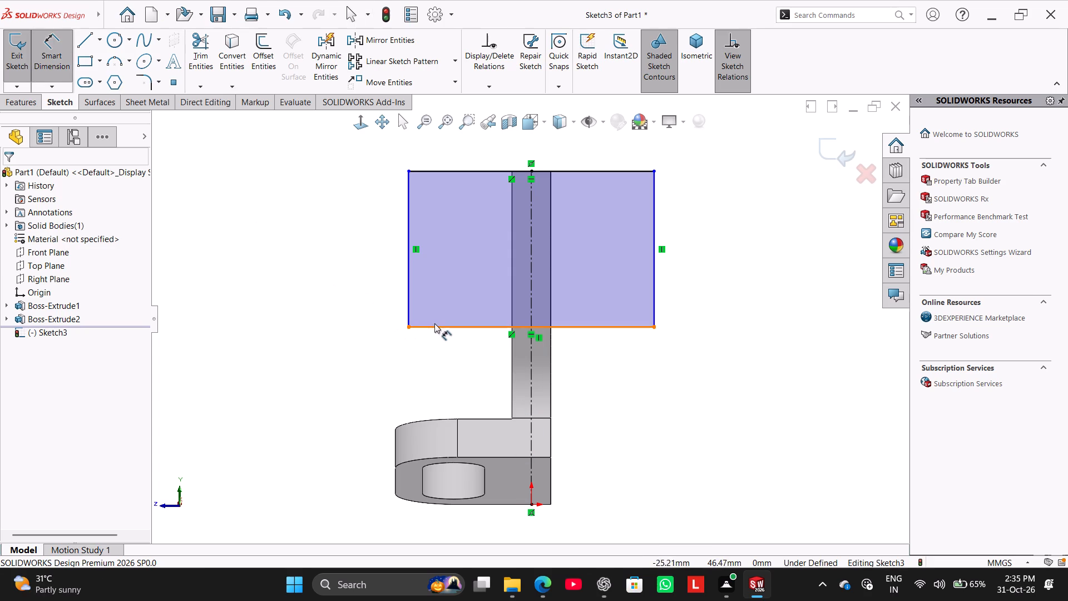
pyautogui.click(439, 326)
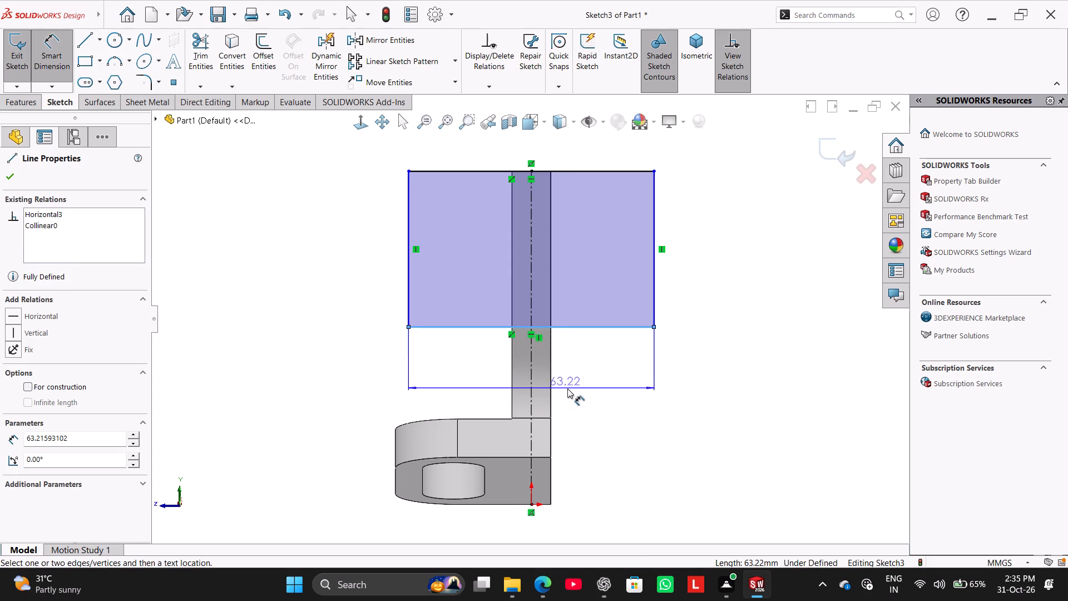
pyautogui.click(571, 388)
pyautogui.write('45')
pyautogui.press('Return')
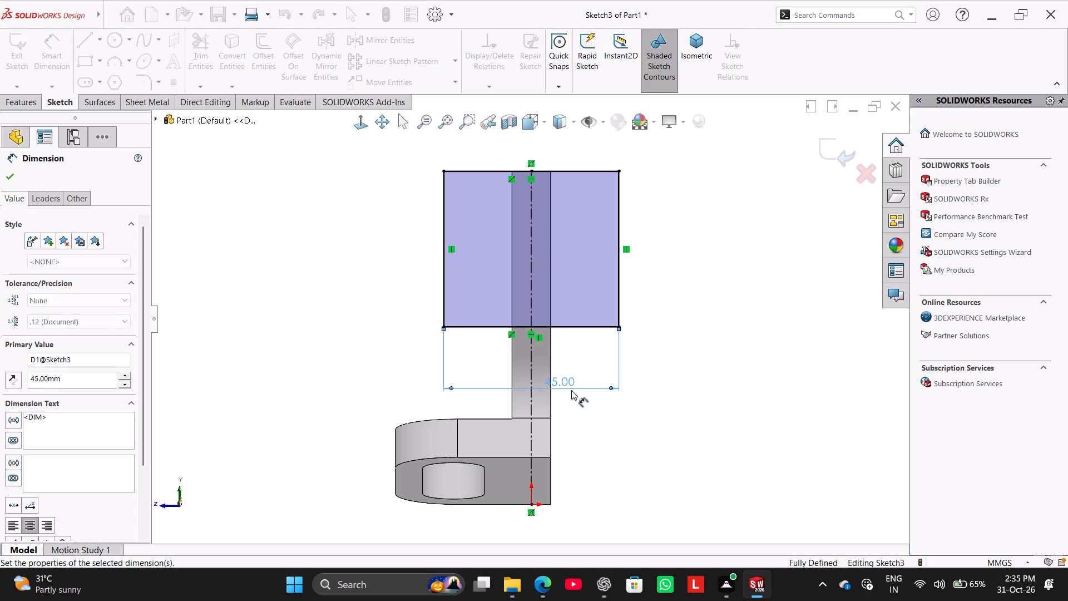
pyautogui.rightClick(730, 265)
pyautogui.click(778, 304)
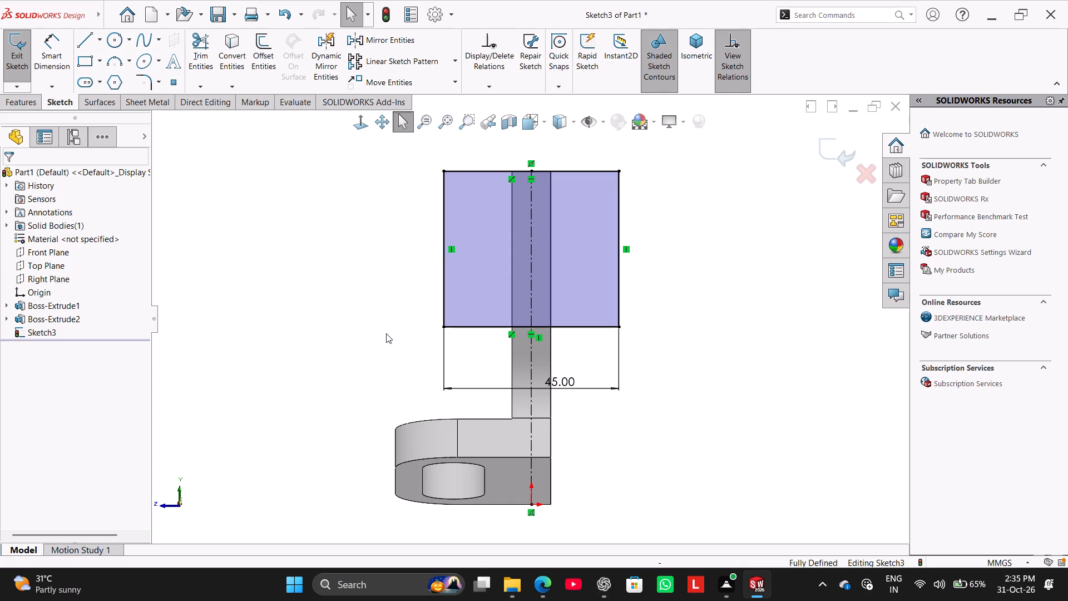
# Extrude the rectangle 50 mm outward from the plate's end face as a blind boss merged with the part.
pyautogui.moveTo(359, 282); pyautogui.dragTo(433, 337, button='middle')
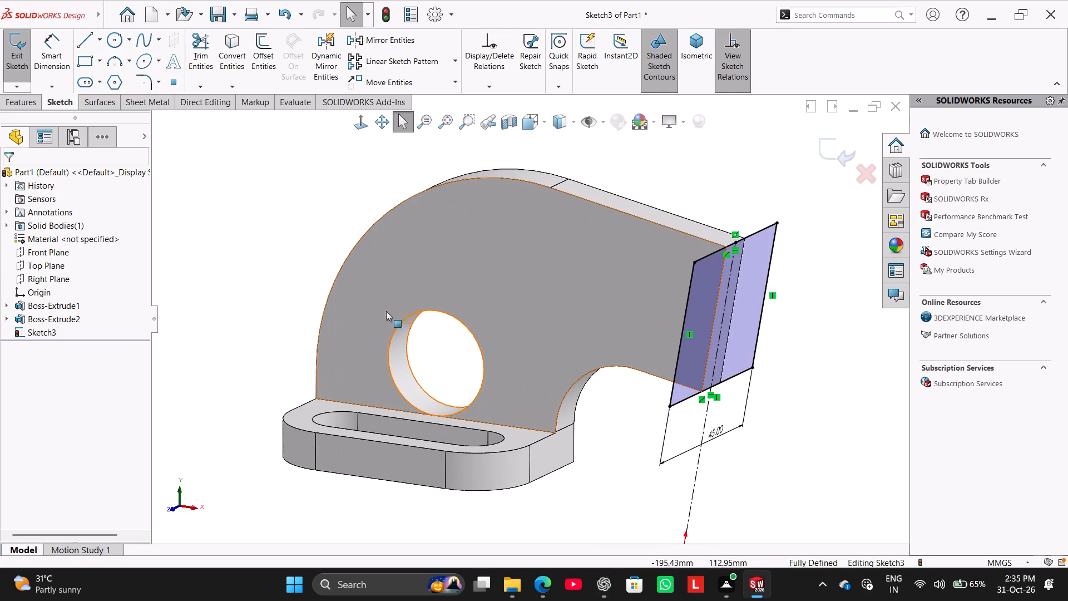
pyautogui.click(33, 109)
pyautogui.click(23, 70)
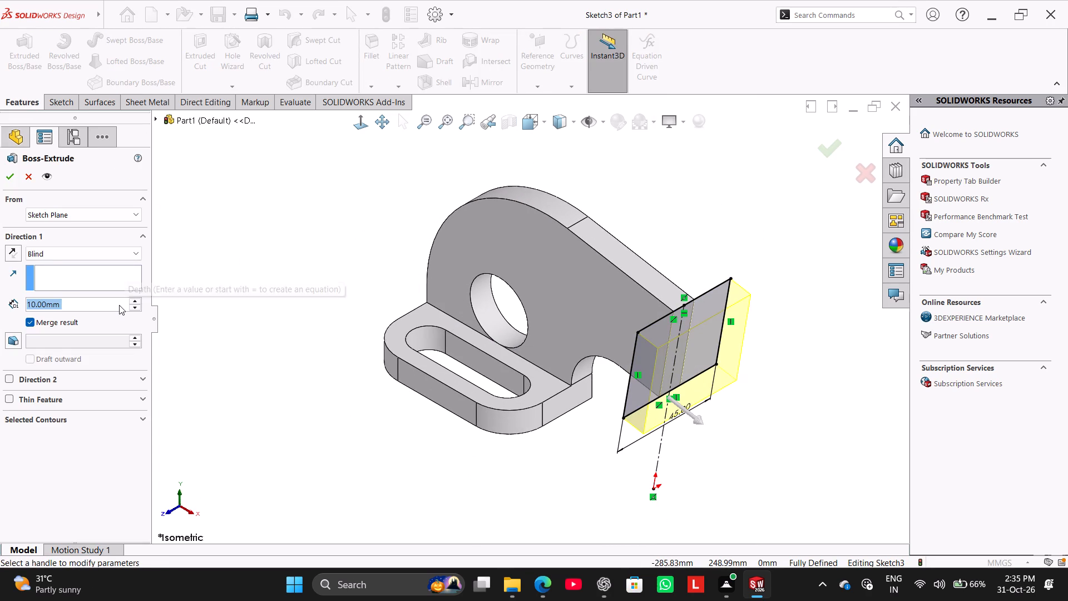
pyautogui.write('50')
pyautogui.press('Return')
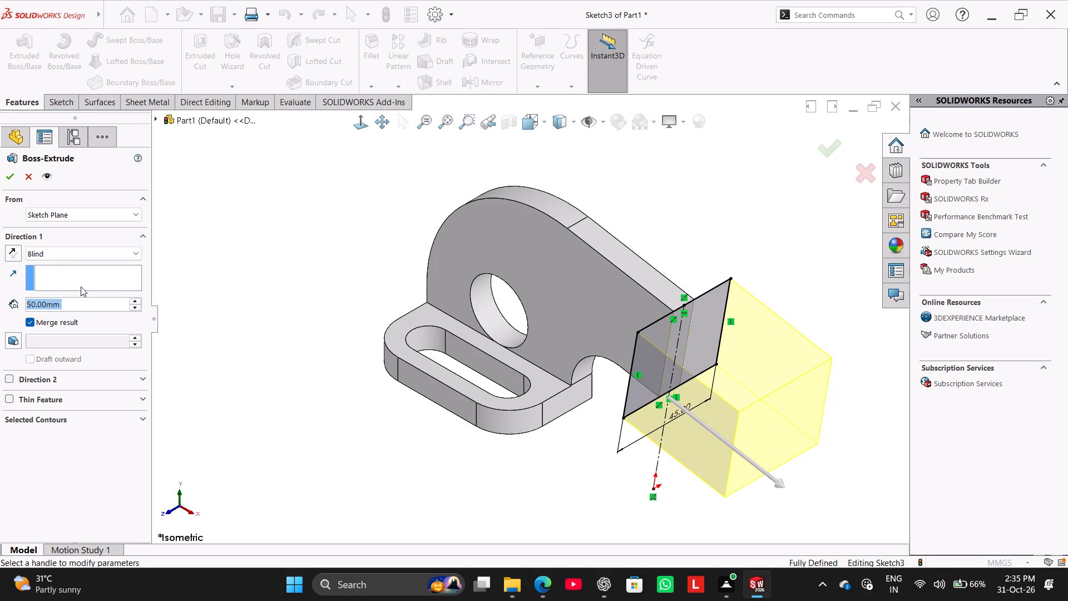
pyautogui.click(10, 174)
pyautogui.click(219, 244)
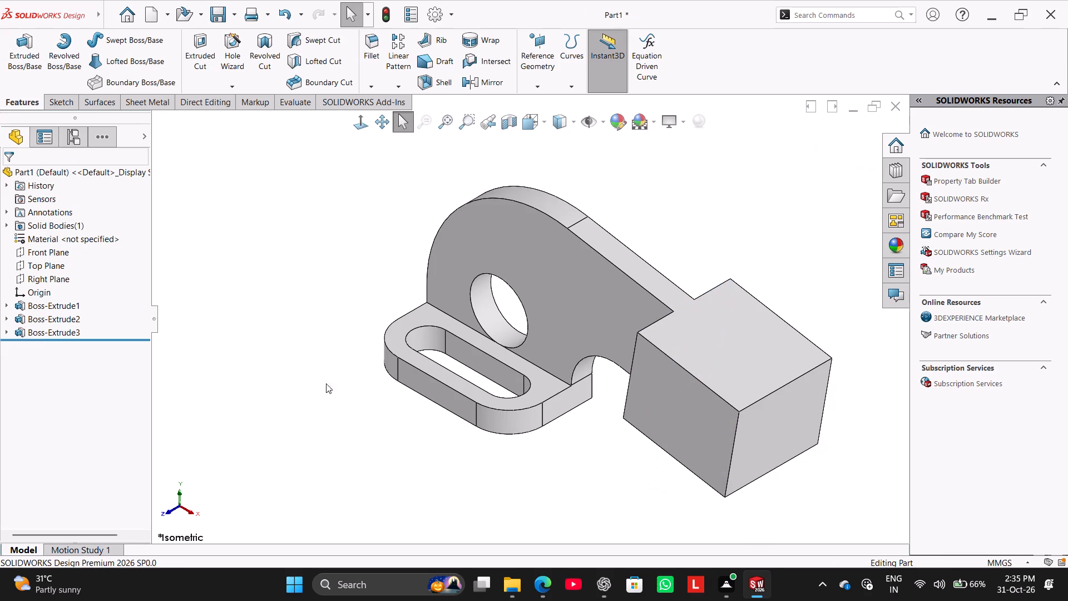
# Apply a full round fillet to the block's outer end, using its two opposite sides as side faces and the end as centre face.
pyautogui.click(376, 53)
pyautogui.click(88, 233)
pyautogui.click(705, 435)
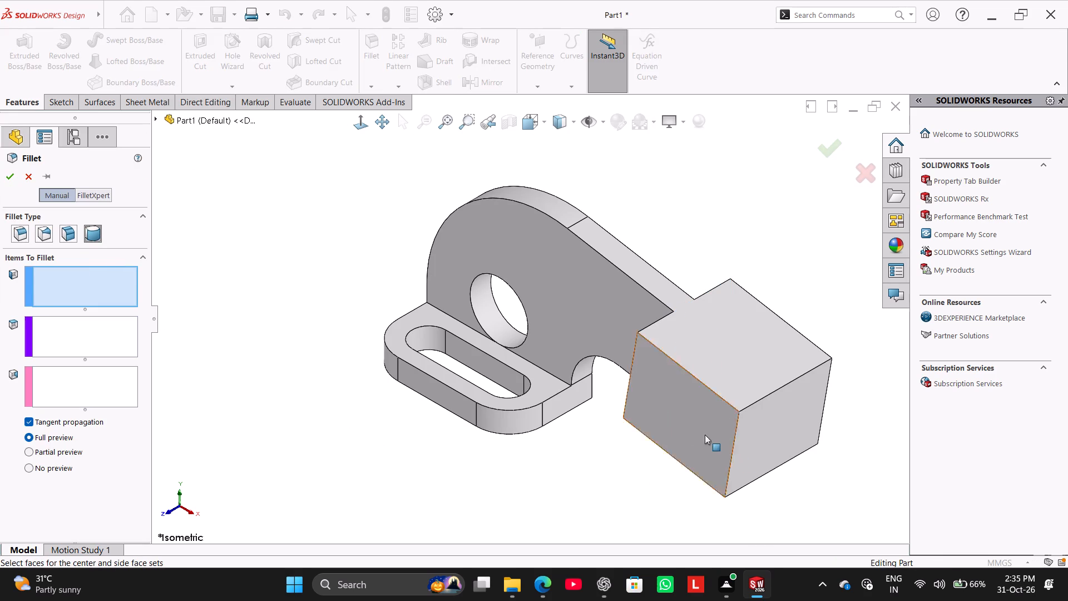
pyautogui.click(90, 339)
pyautogui.click(777, 422)
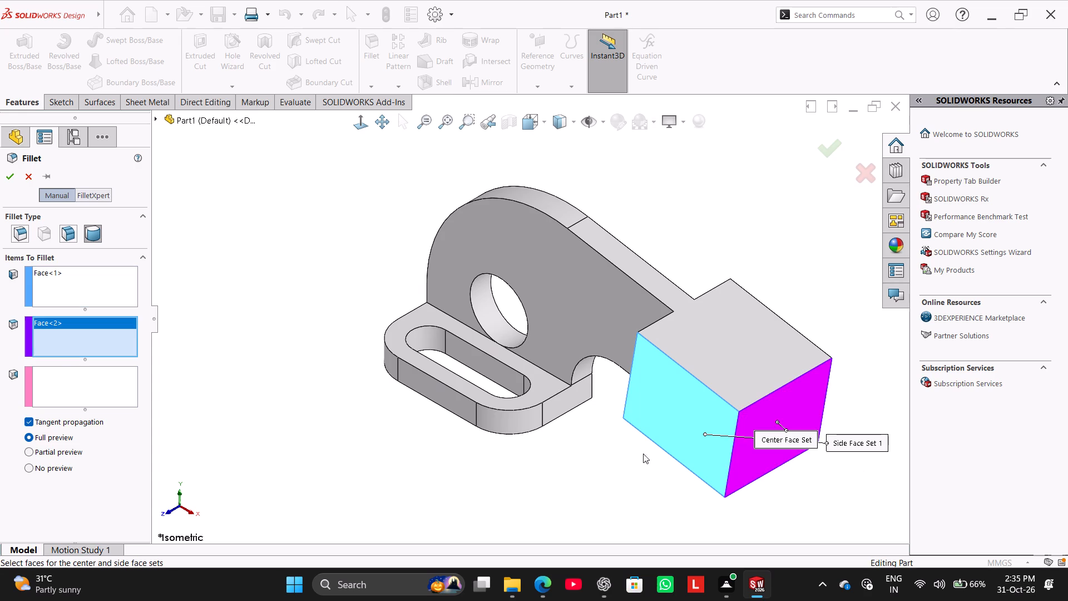
pyautogui.click(128, 391)
pyautogui.moveTo(362, 533); pyautogui.dragTo(200, 456, button='middle')
pyautogui.click(439, 276)
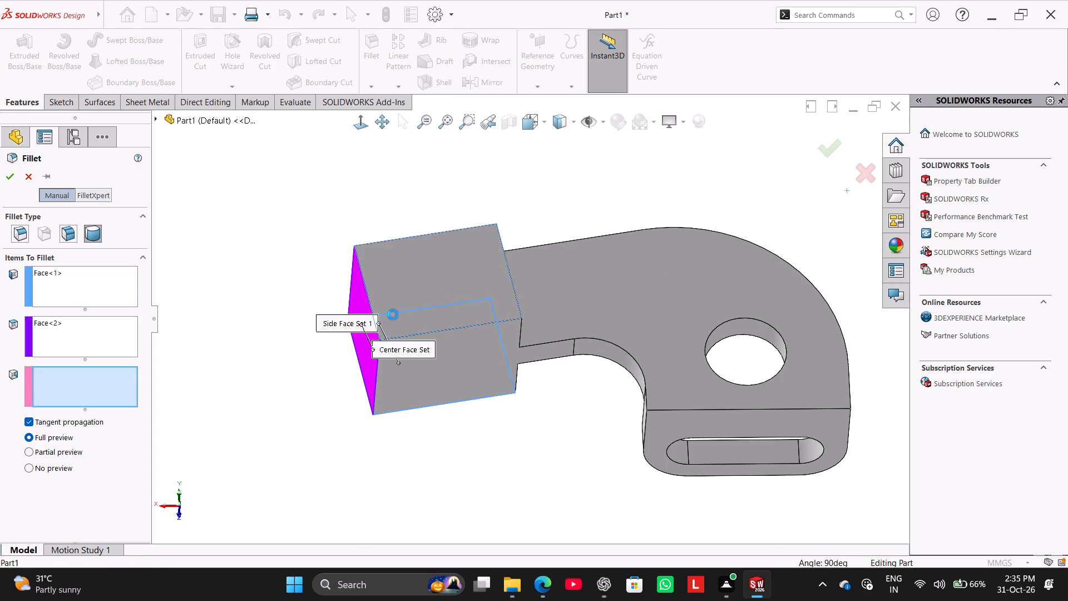
pyautogui.moveTo(381, 396); pyautogui.dragTo(495, 504, button='middle')
pyautogui.click(6, 178)
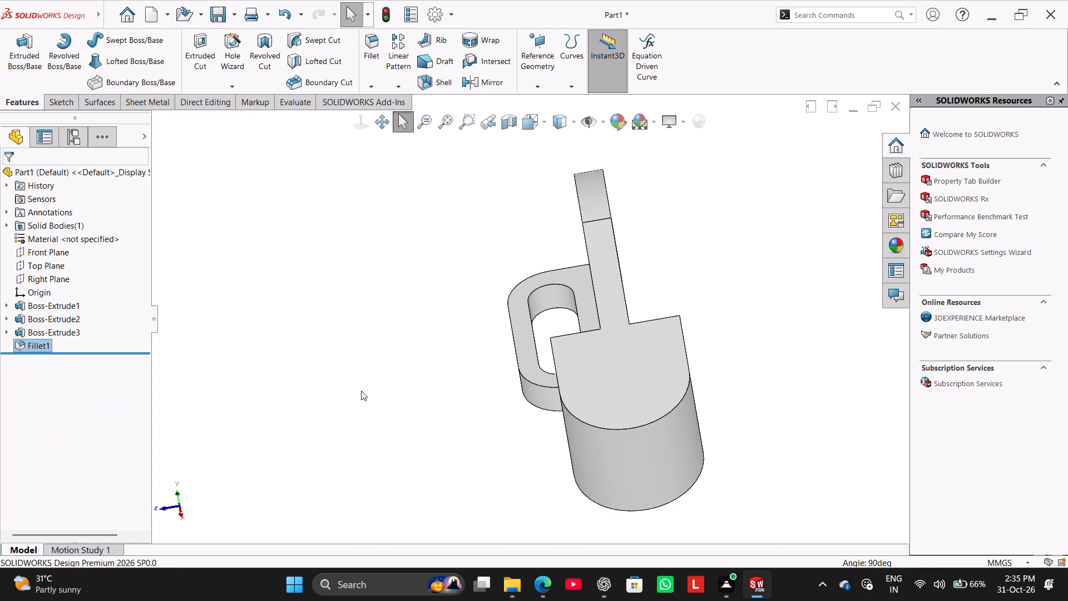
# Examine the rounded block and its straight side edges from several viewing angles, including the isometric view.
pyautogui.moveTo(361, 391); pyautogui.dragTo(548, 257, button='right')
pyautogui.moveTo(528, 425); pyautogui.dragTo(566, 444, button='middle')
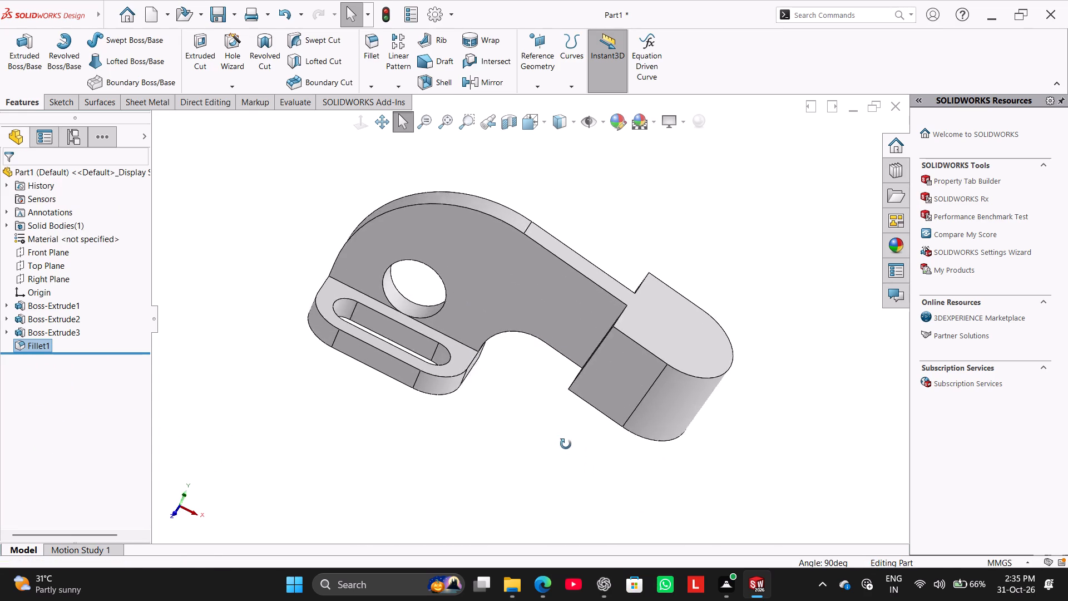
pyautogui.moveTo(566, 444); pyautogui.dragTo(573, 448, button='middle')
pyautogui.keyDown('shift'); pyautogui.click(600, 353); pyautogui.keyUp('shift')
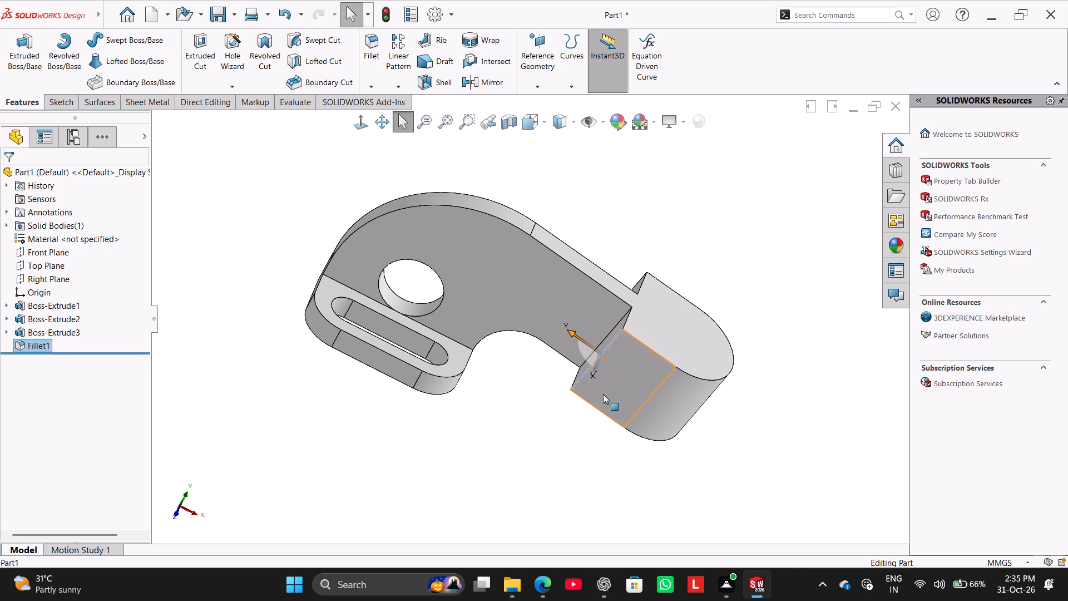
pyautogui.keyDown('shift'); pyautogui.click(646, 404); pyautogui.keyUp('shift')
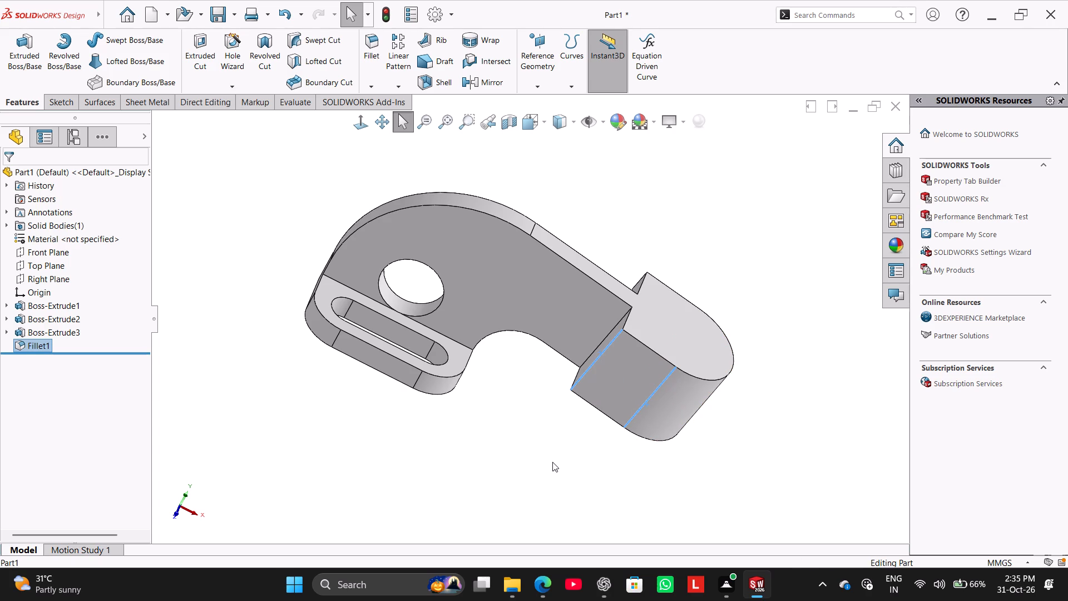
pyautogui.click(552, 462)
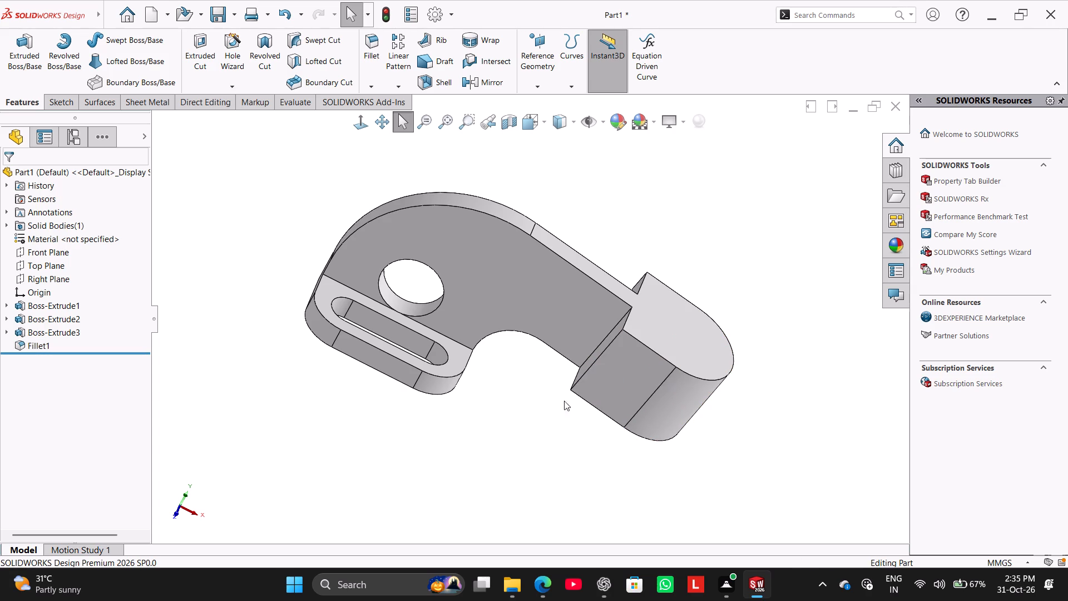
pyautogui.scroll(-1, 567, 402)
pyautogui.moveTo(576, 408); pyautogui.dragTo(604, 351, button='middle')
pyautogui.keyDown('ctrl'); pyautogui.click(603, 398); pyautogui.keyUp('ctrl')
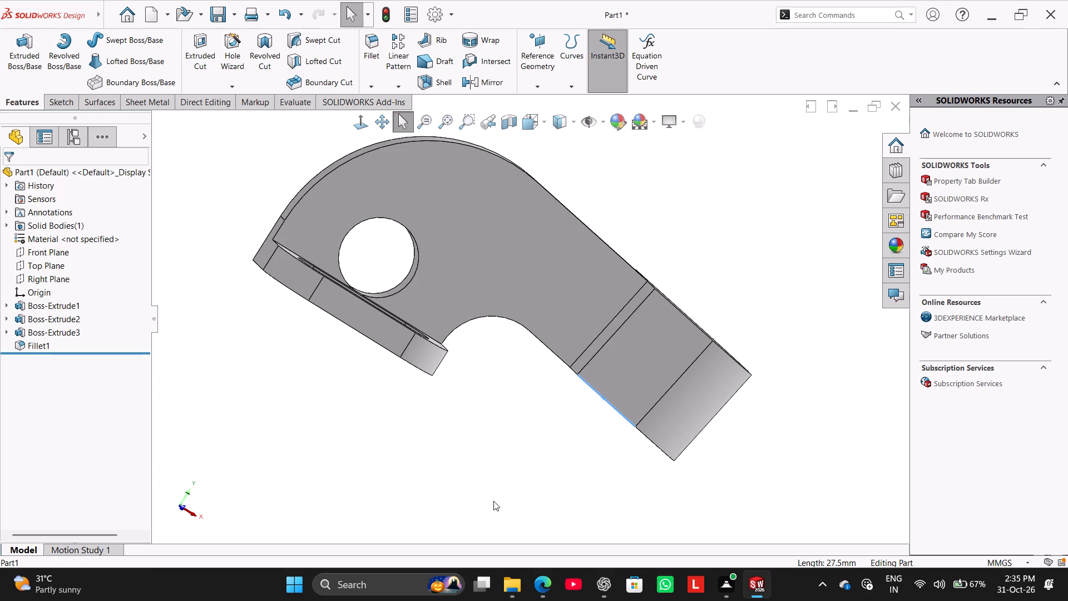
pyautogui.moveTo(493, 495); pyautogui.dragTo(432, 496, button='middle')
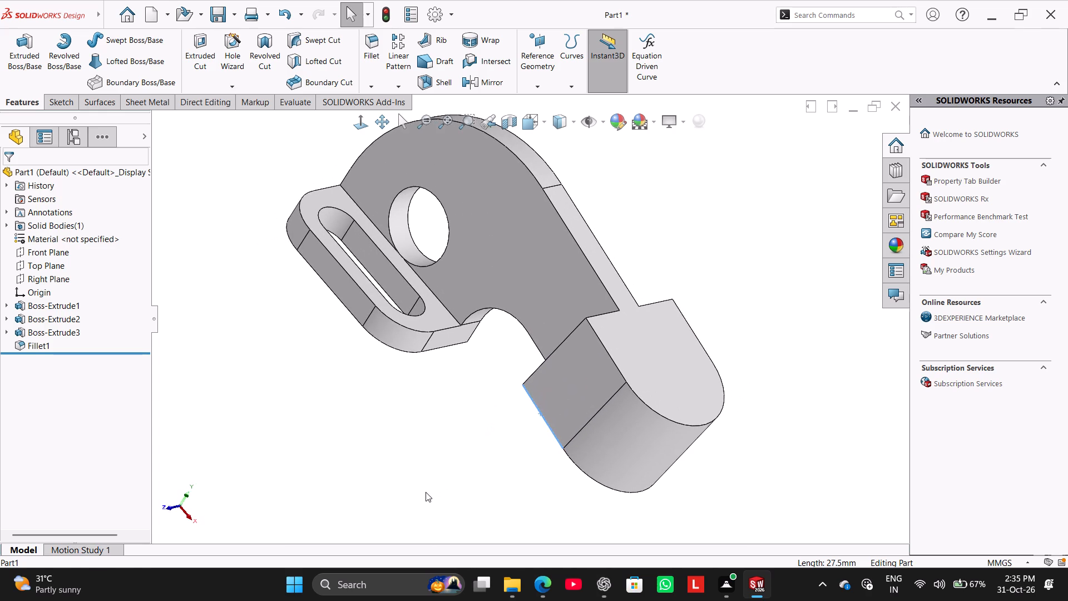
pyautogui.click(422, 488)
pyautogui.moveTo(376, 496); pyautogui.dragTo(617, 305, button='right')
pyautogui.click(443, 431)
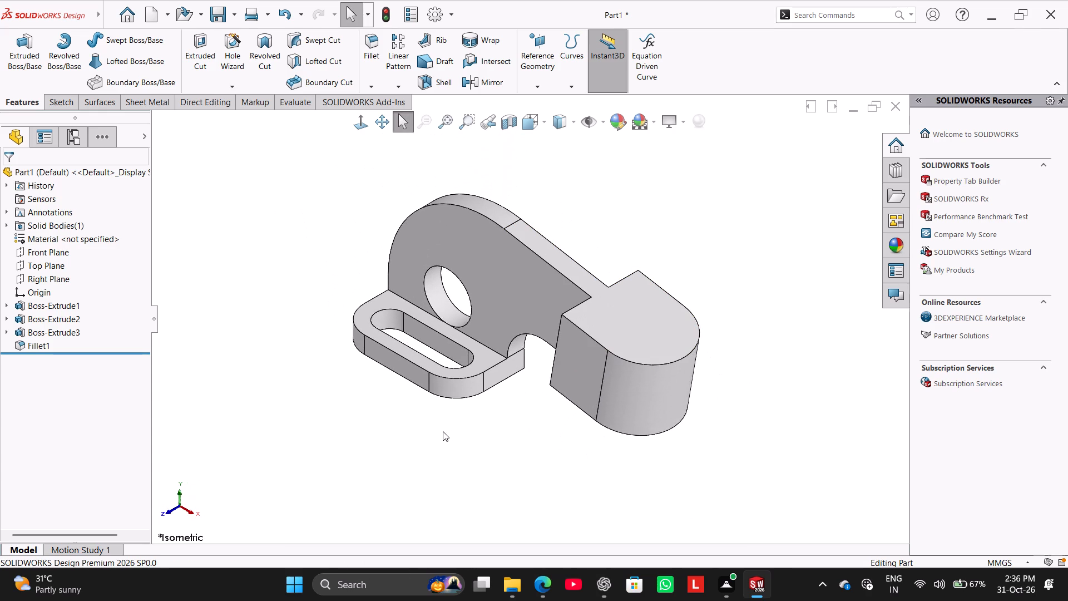
pyautogui.click(650, 389)
pyautogui.click(751, 433)
# Check the lengths of the block's straight and rounded upper edges using a temporary sketch on its flat side face.
pyautogui.click(580, 370)
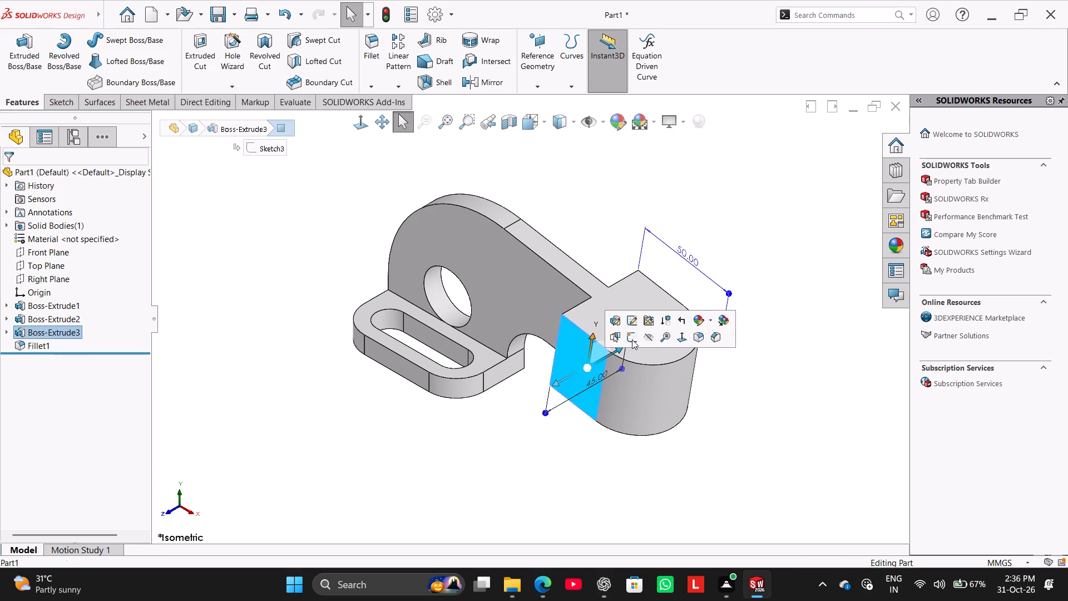
pyautogui.click(634, 337)
pyautogui.click(507, 481)
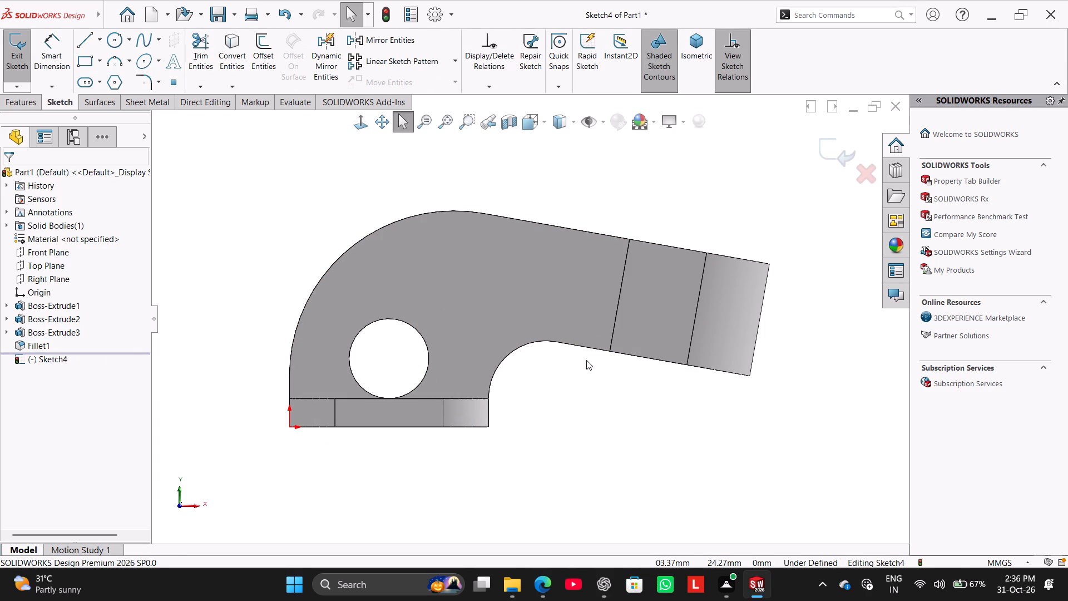
pyautogui.click(50, 40)
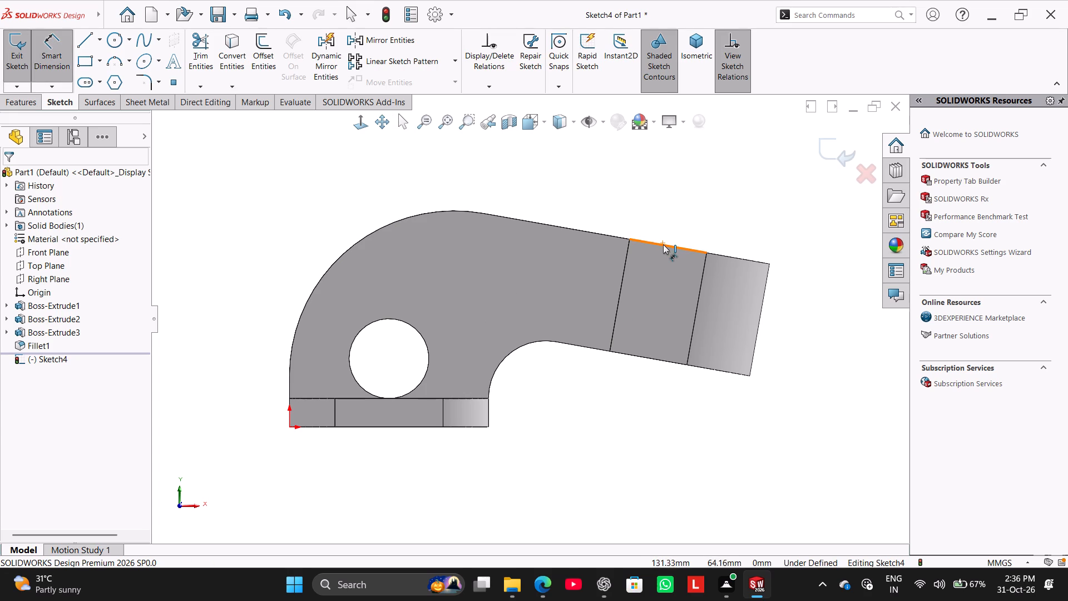
pyautogui.click(664, 244)
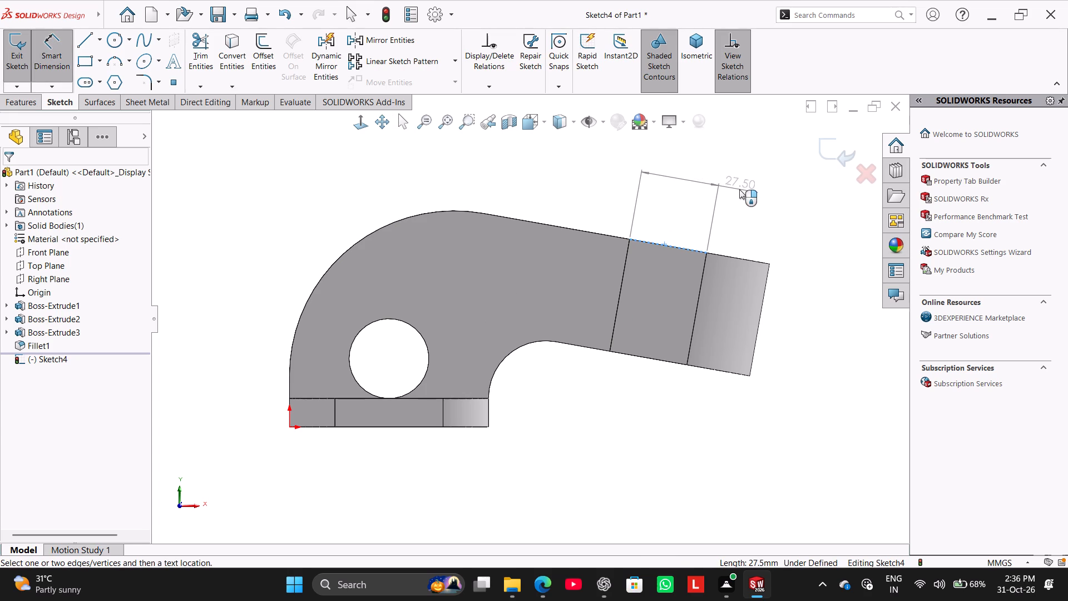
pyautogui.rightClick(719, 188)
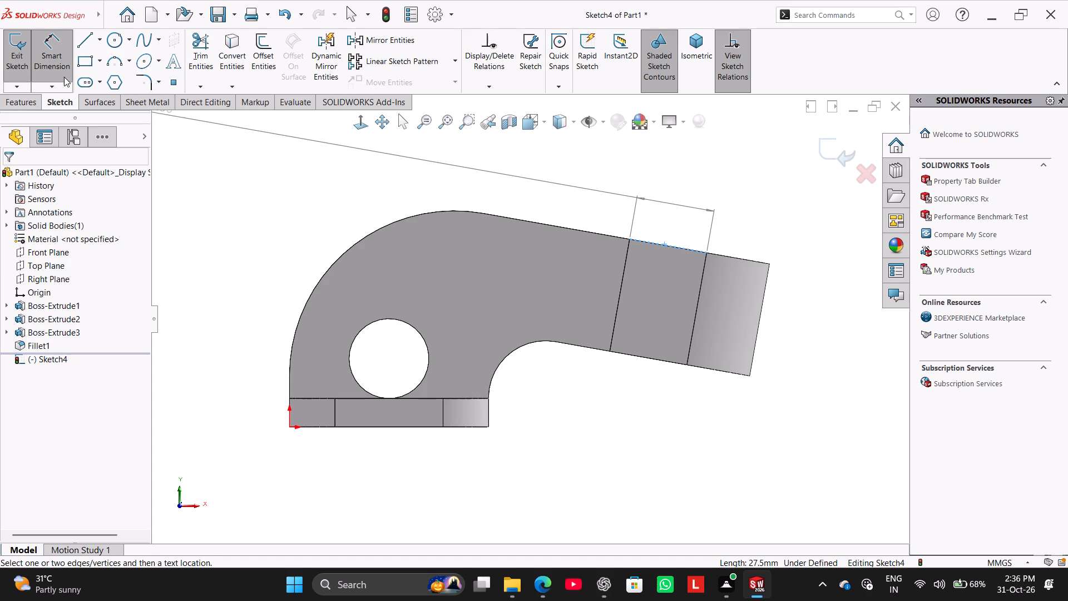
pyautogui.click(50, 62)
pyautogui.click(47, 51)
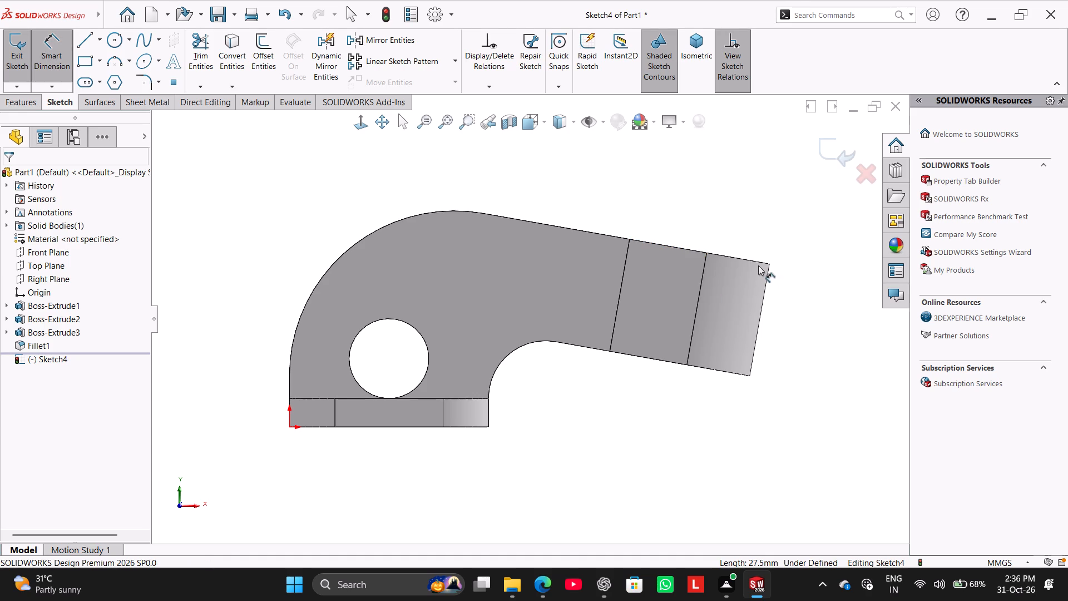
pyautogui.click(756, 259)
pyautogui.click(768, 264)
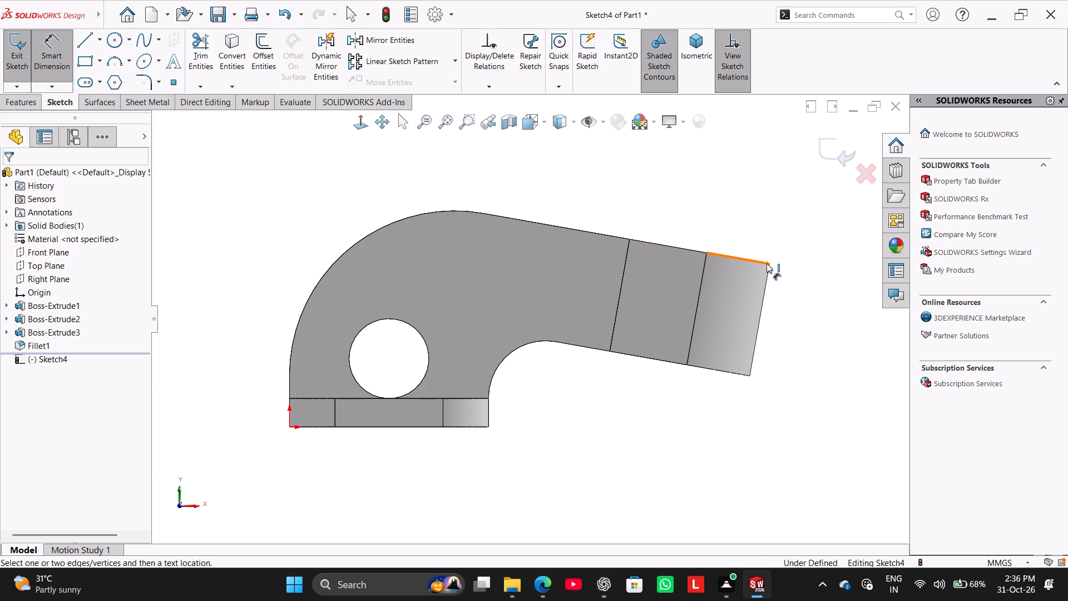
pyautogui.click(763, 263)
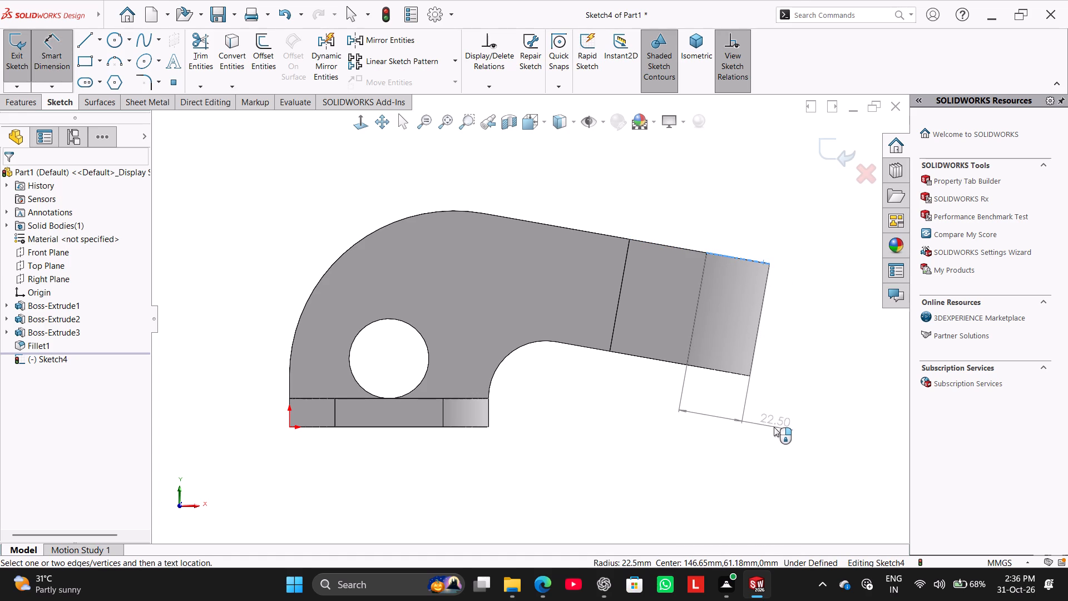
pyautogui.click(62, 62)
pyautogui.click(226, 240)
pyautogui.moveTo(243, 315); pyautogui.dragTo(363, 174, button='right')
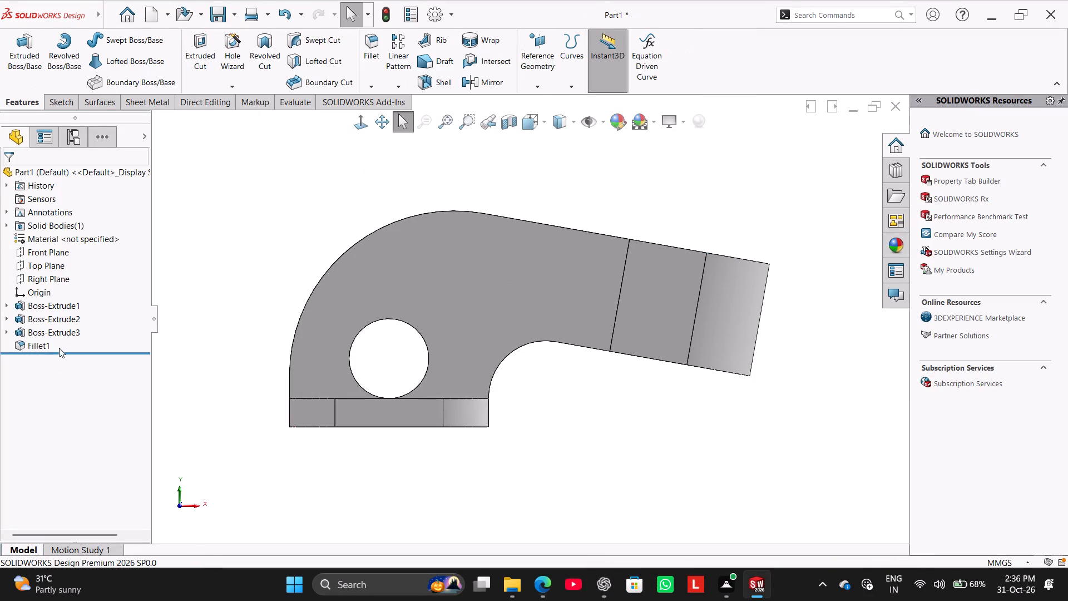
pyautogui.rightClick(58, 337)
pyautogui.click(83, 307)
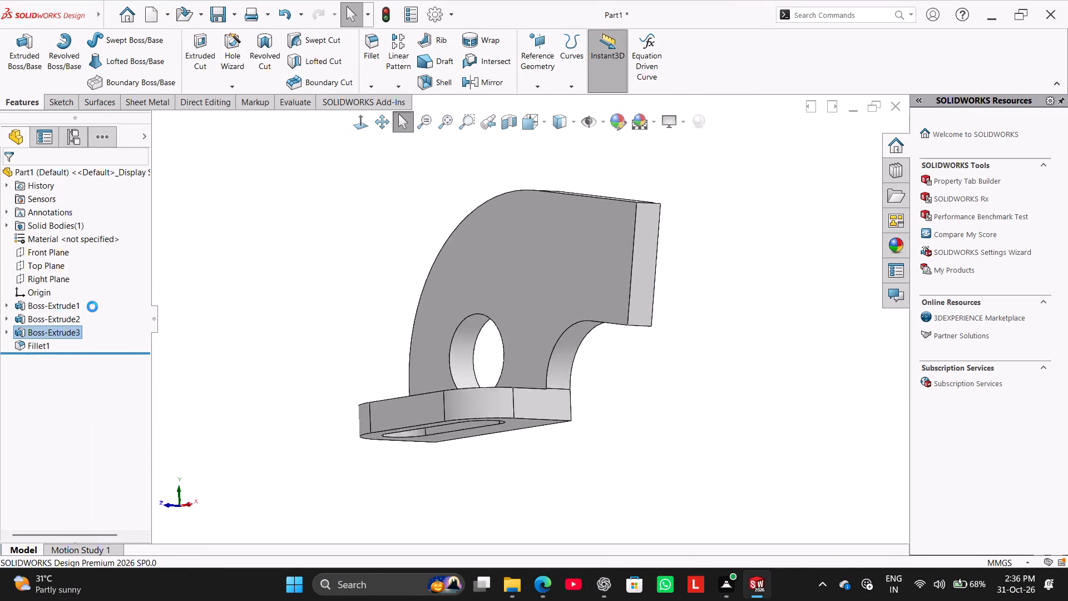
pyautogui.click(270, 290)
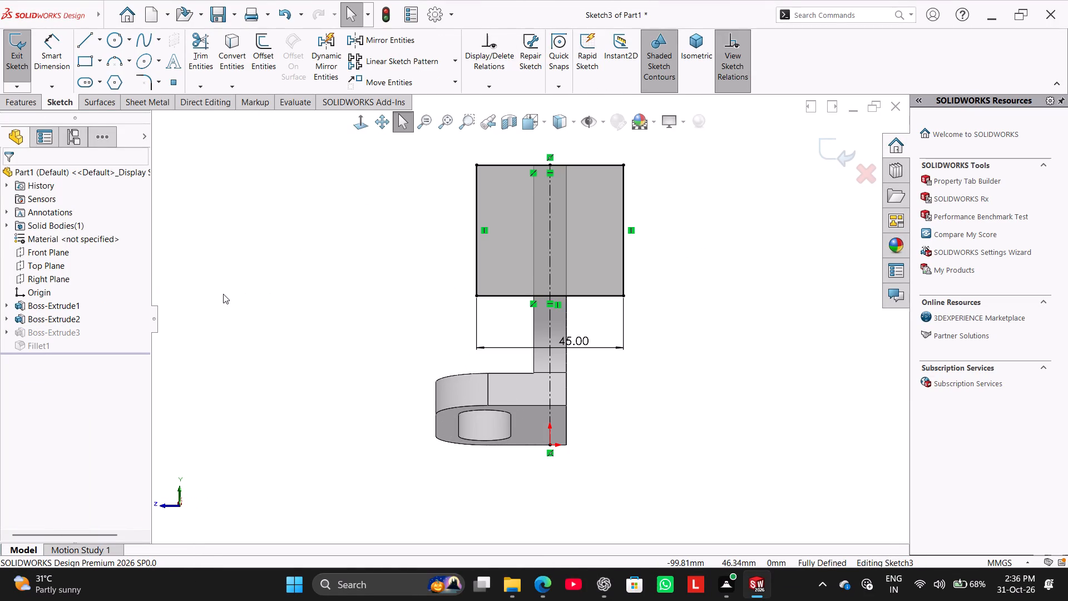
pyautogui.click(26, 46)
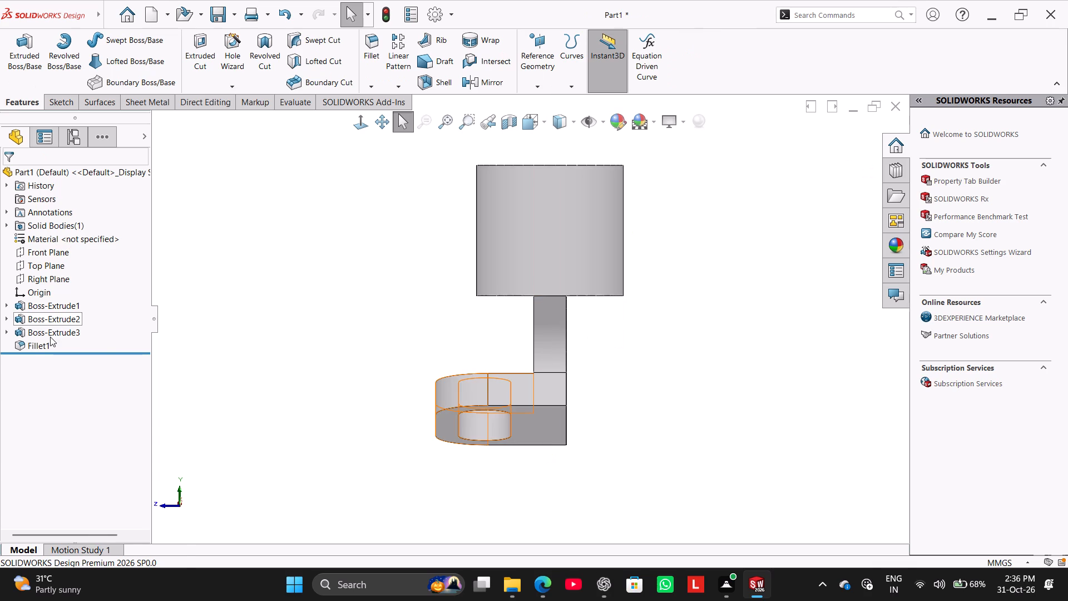
# Edit the block's extrusion, setting its blind depth to 60 mm.
pyautogui.rightClick(50, 336)
pyautogui.click(63, 302)
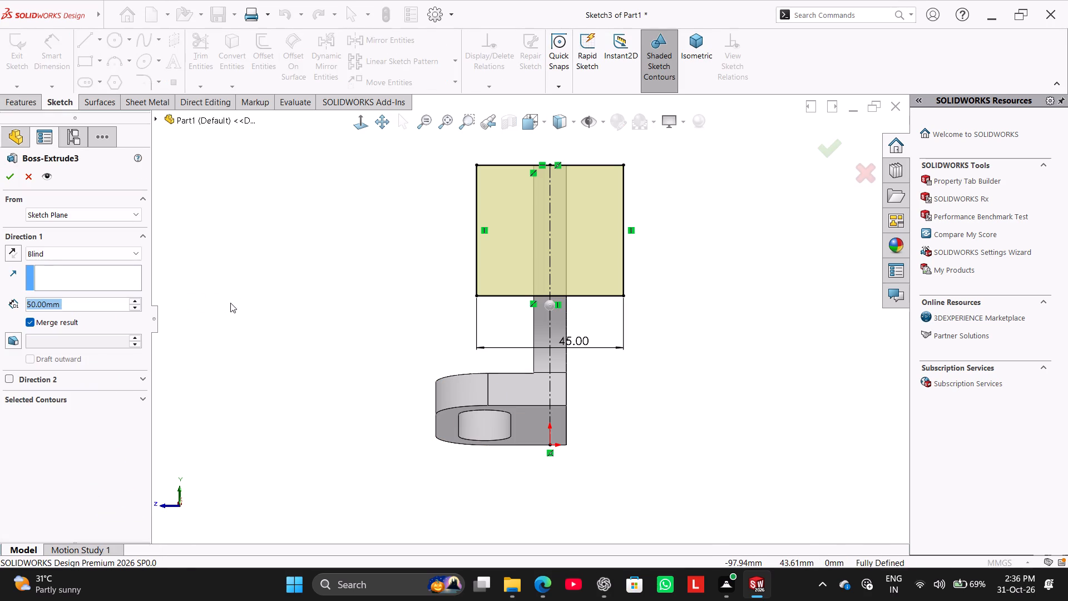
pyautogui.moveTo(264, 322); pyautogui.dragTo(345, 398, button='middle')
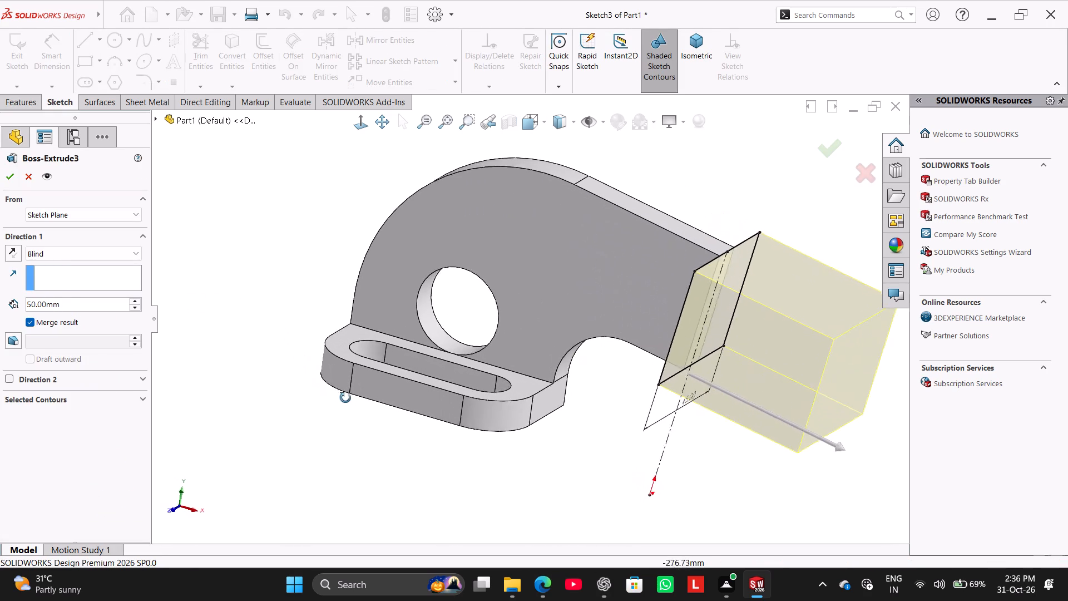
pyautogui.moveTo(345, 398); pyautogui.dragTo(296, 305, button='middle')
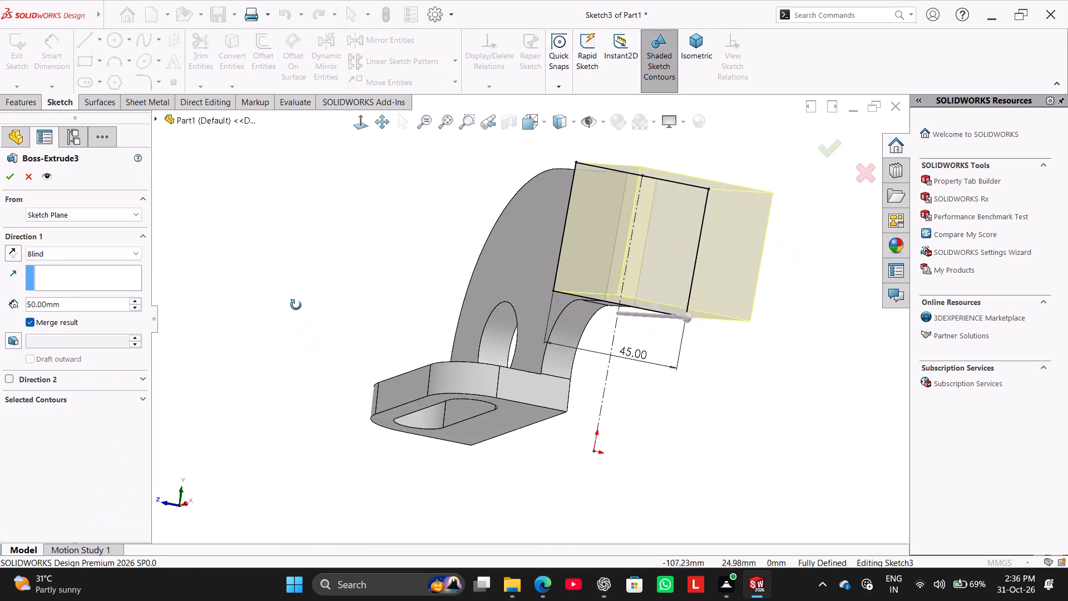
pyautogui.moveTo(296, 305); pyautogui.dragTo(364, 378, button='middle')
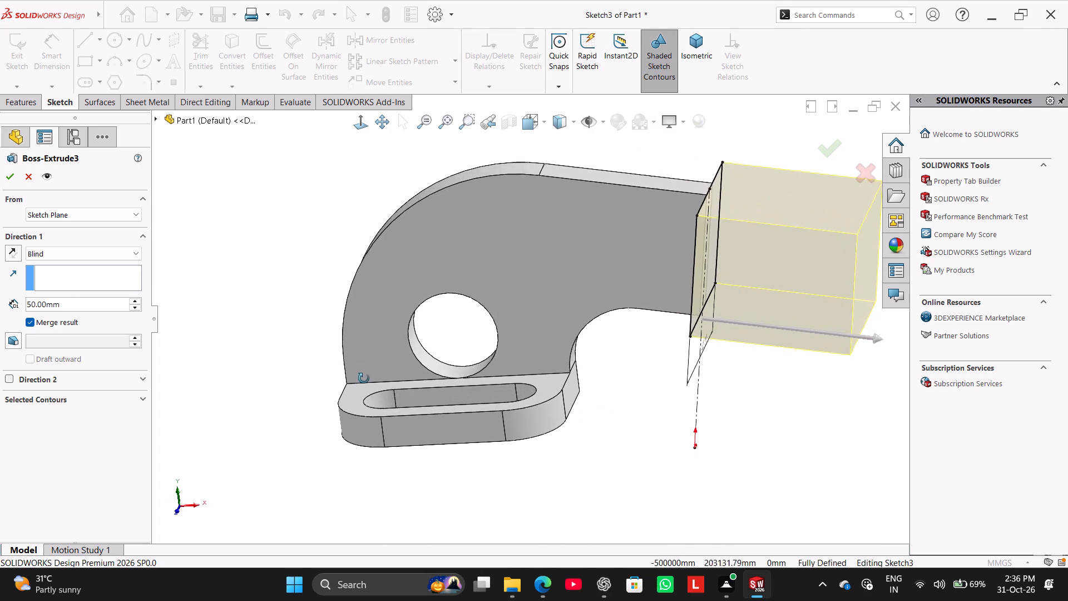
pyautogui.moveTo(364, 378); pyautogui.dragTo(339, 399, button='middle')
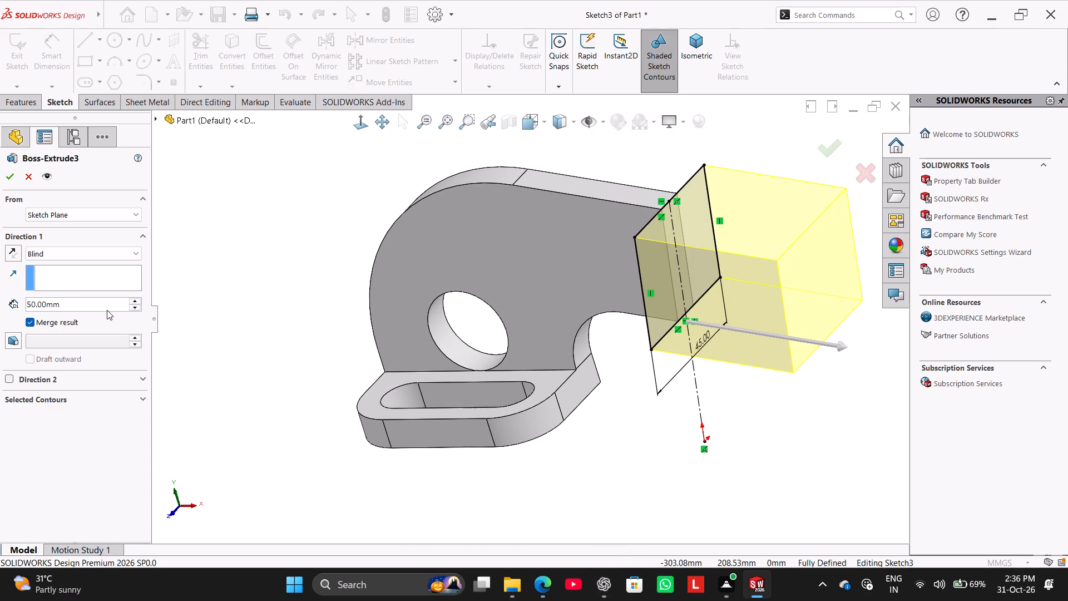
pyautogui.doubleClick(104, 308)
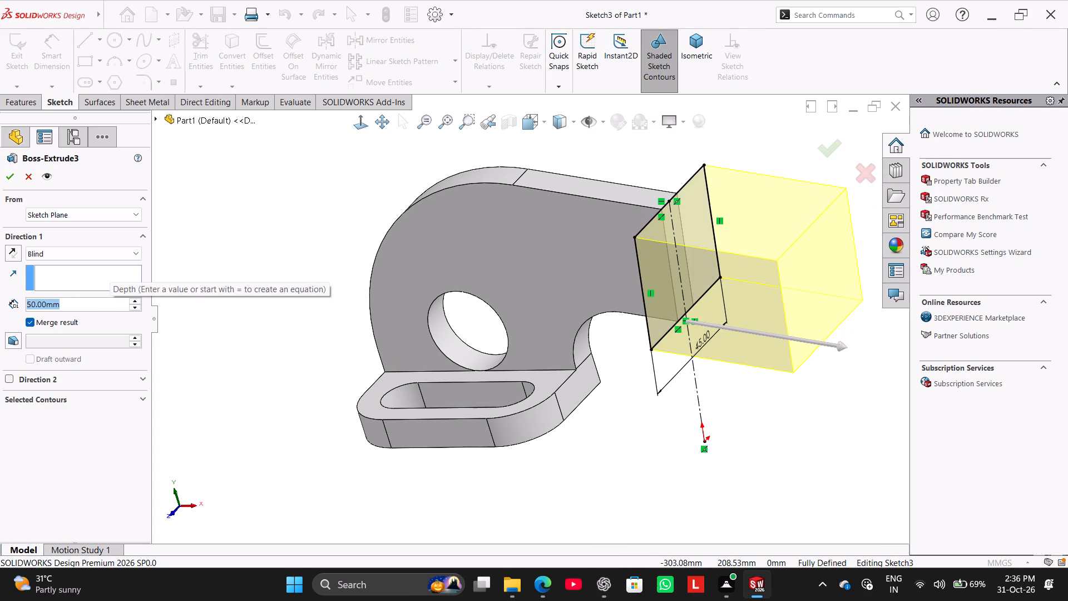
pyautogui.write('30')
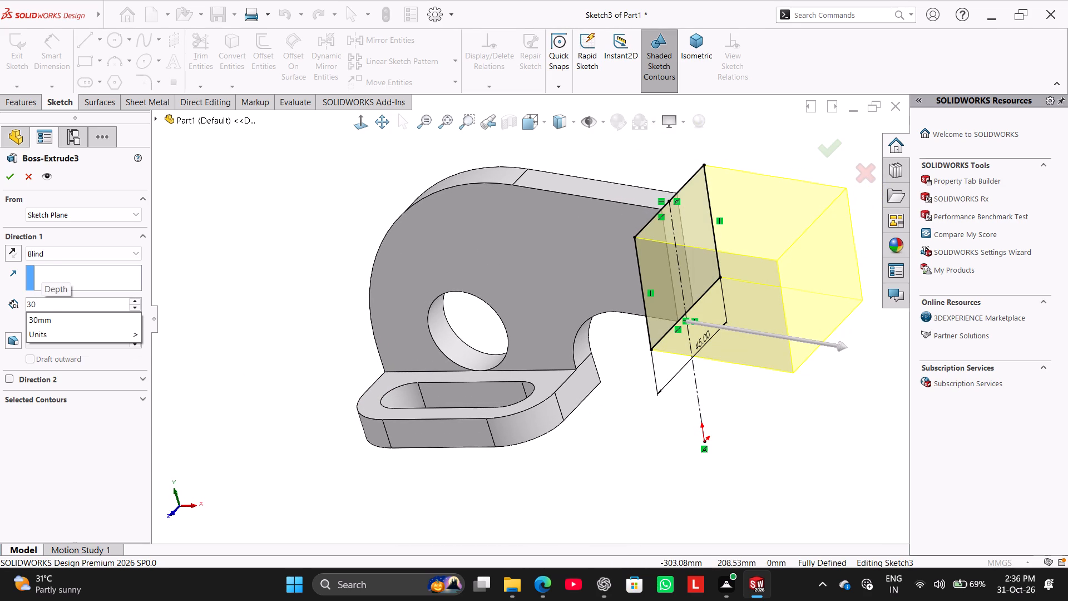
pyautogui.press('BackSpace')
pyautogui.press('BackSpace')
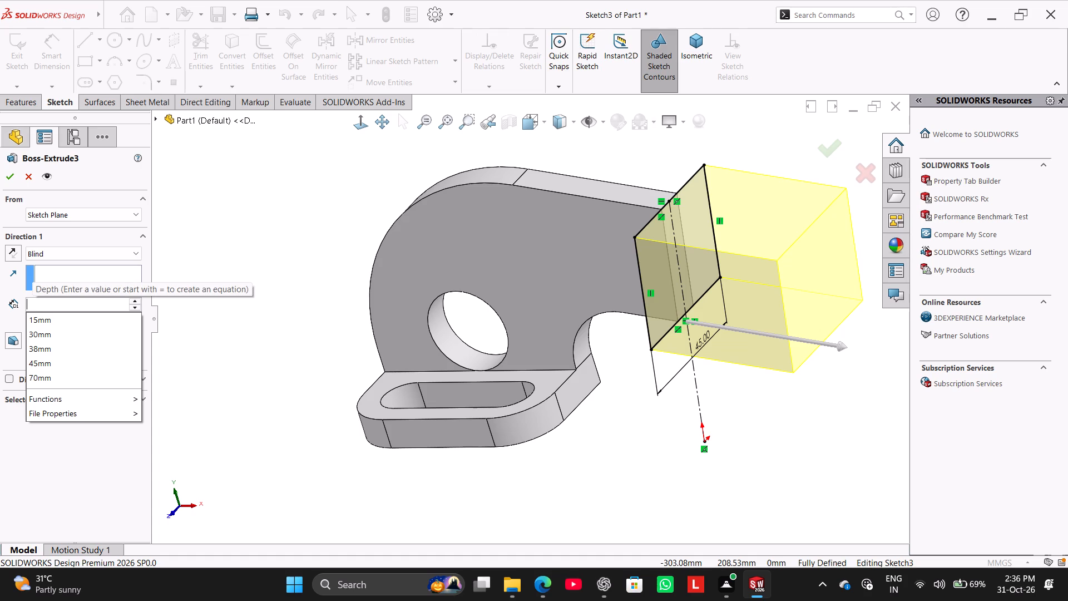
pyautogui.write('60')
pyautogui.press('Return')
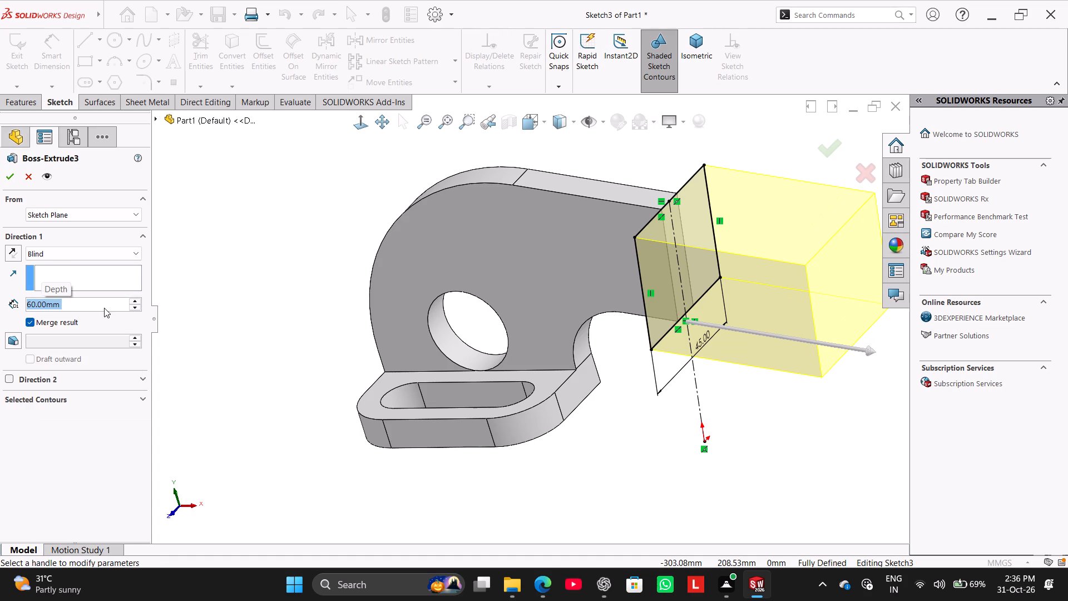
pyautogui.click(10, 178)
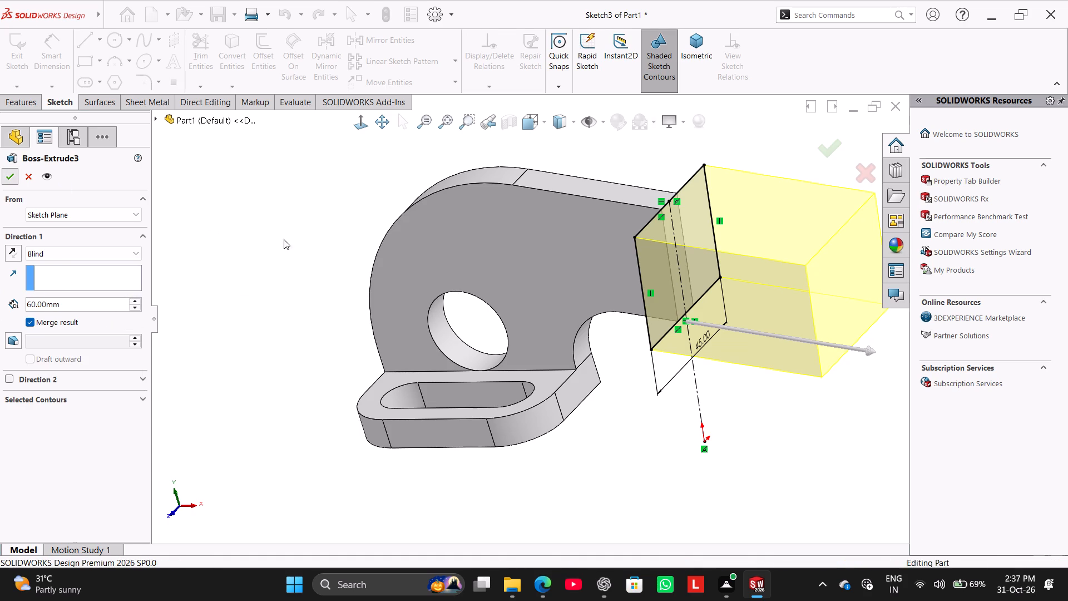
pyautogui.click(336, 248)
# Check the straight side edge's length and the rounded end's radius using a temporary sketch on the block's upper face.
pyautogui.moveTo(239, 359); pyautogui.dragTo(446, 184, button='right')
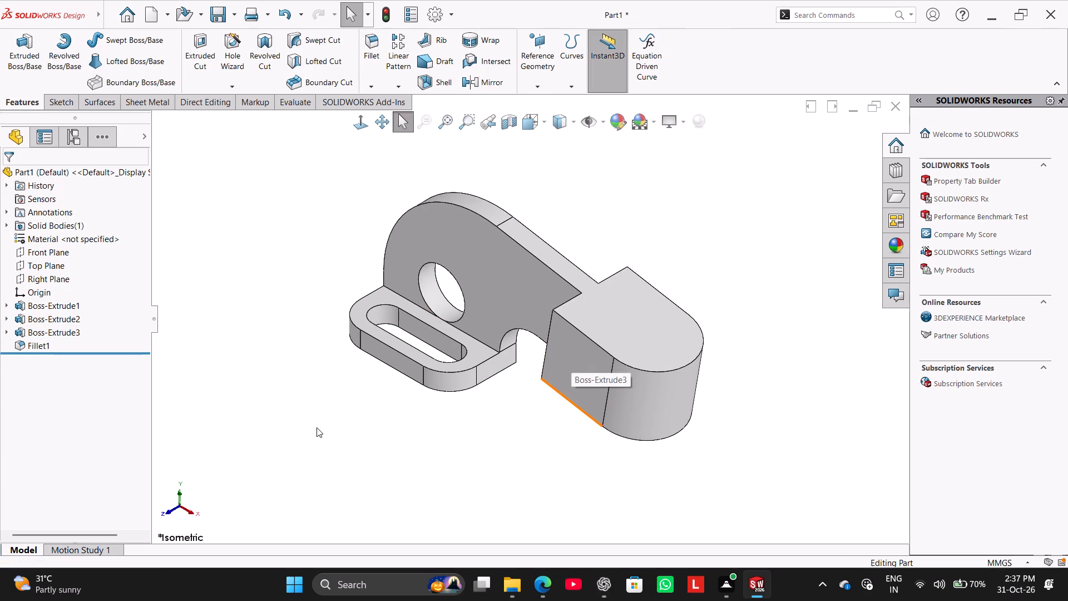
pyautogui.click(63, 103)
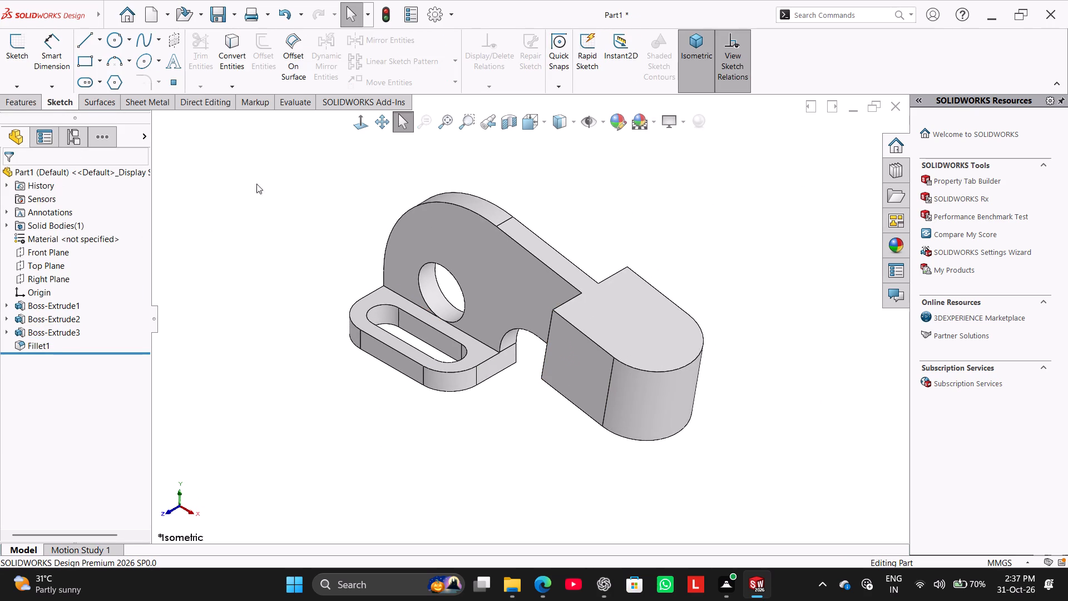
pyautogui.click(619, 319)
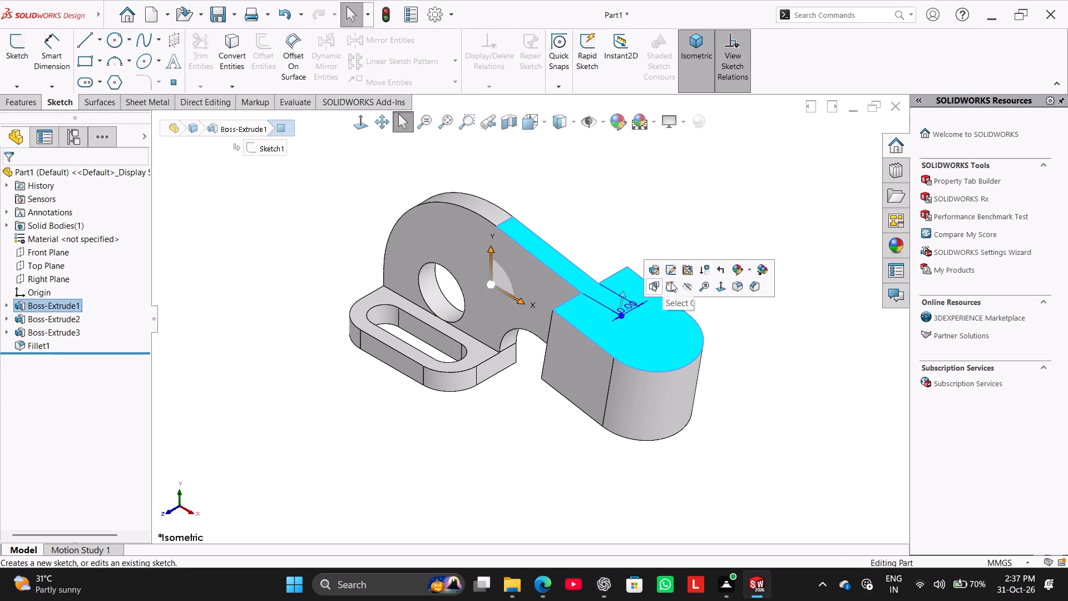
pyautogui.click(673, 282)
pyautogui.click(494, 199)
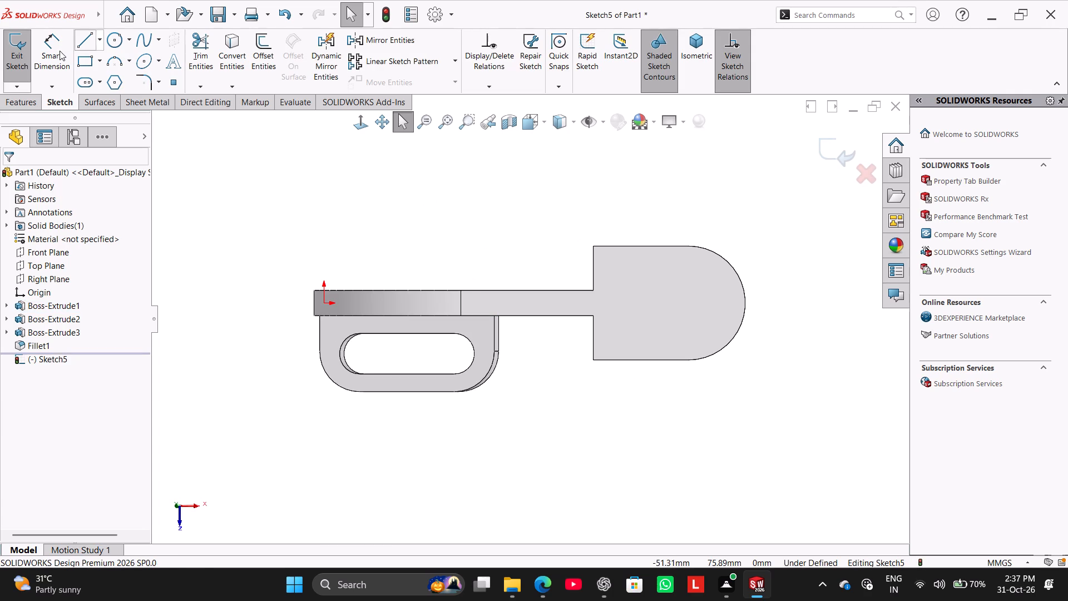
pyautogui.click(60, 51)
pyautogui.click(642, 244)
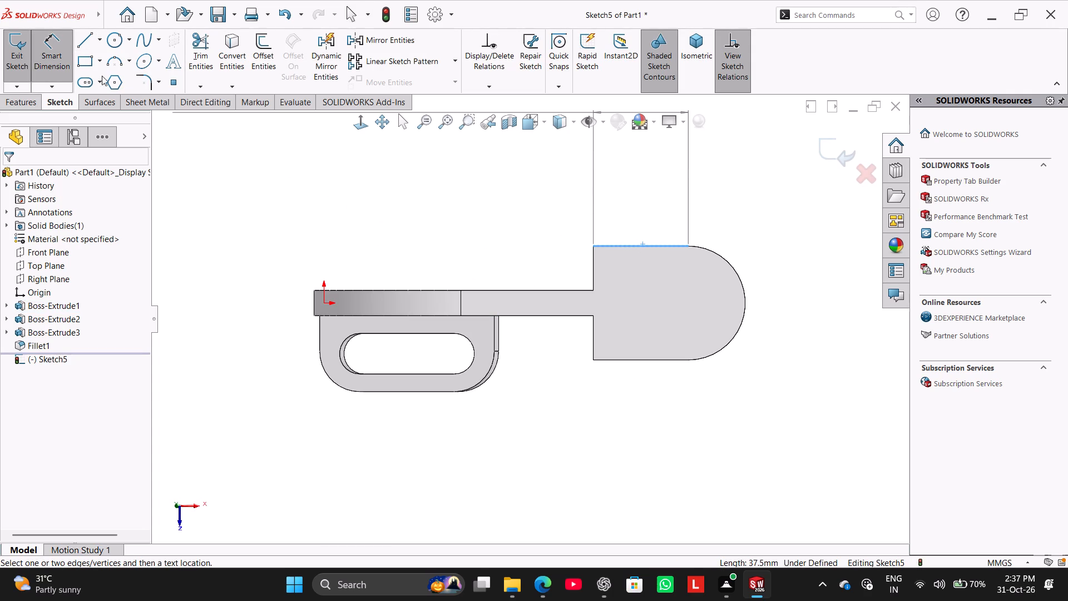
pyautogui.click(60, 56)
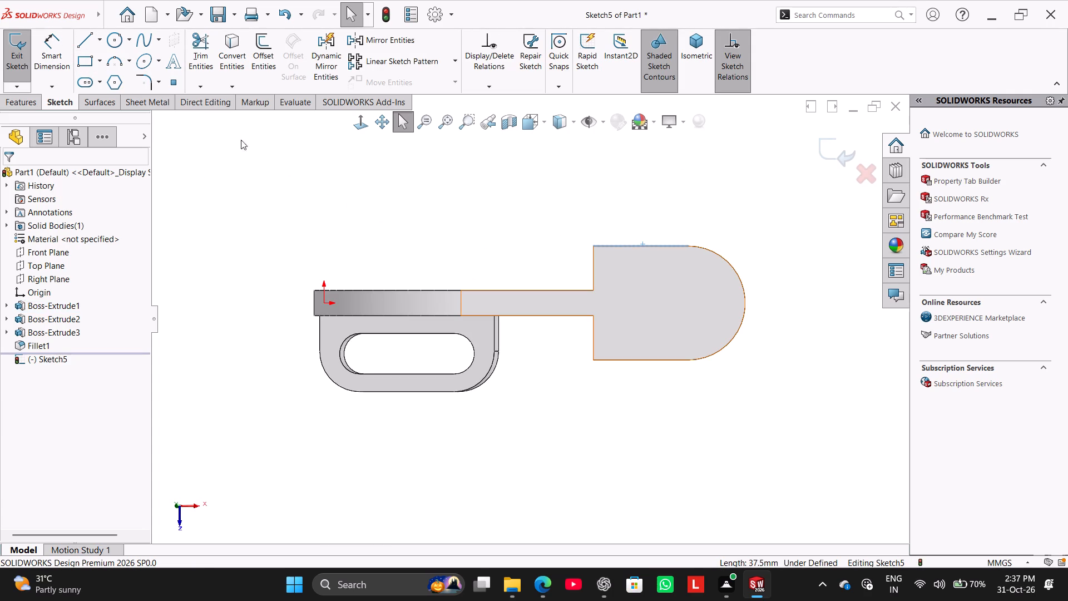
pyautogui.click(55, 65)
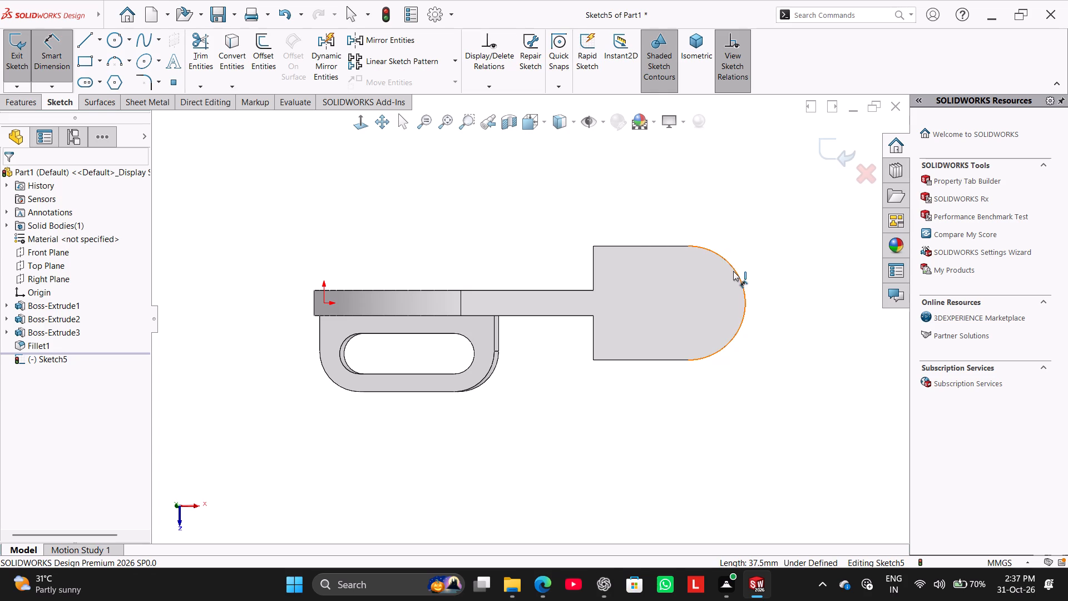
pyautogui.click(733, 271)
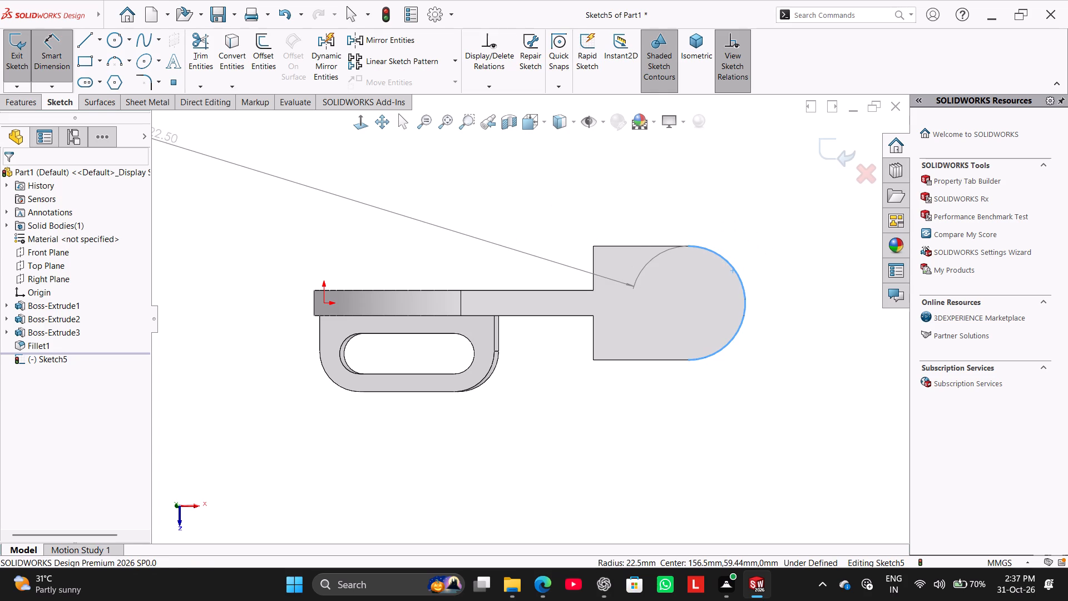
pyautogui.click(62, 52)
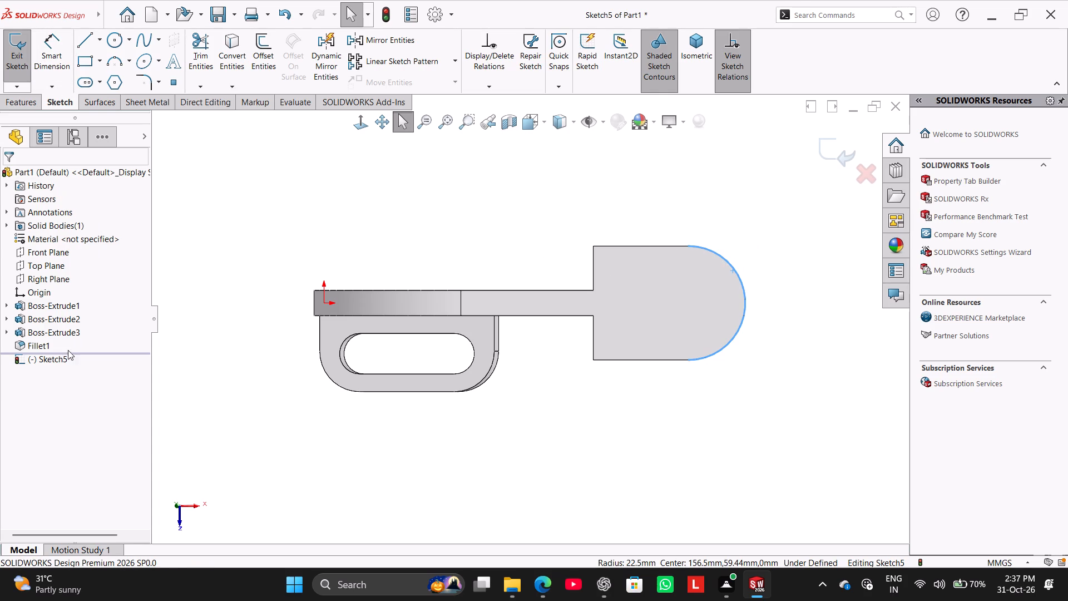
pyautogui.click(11, 56)
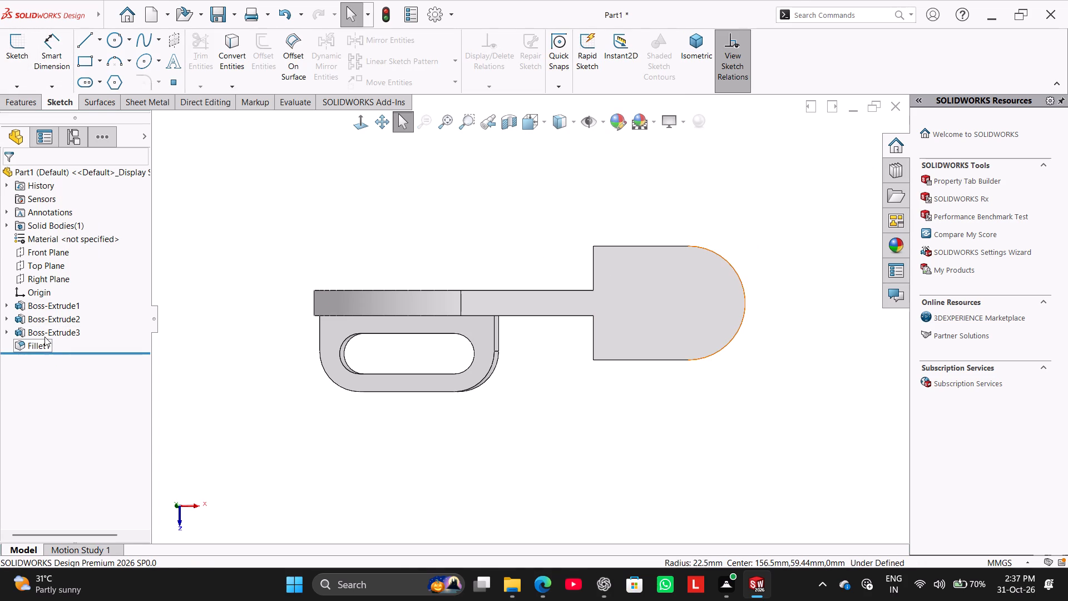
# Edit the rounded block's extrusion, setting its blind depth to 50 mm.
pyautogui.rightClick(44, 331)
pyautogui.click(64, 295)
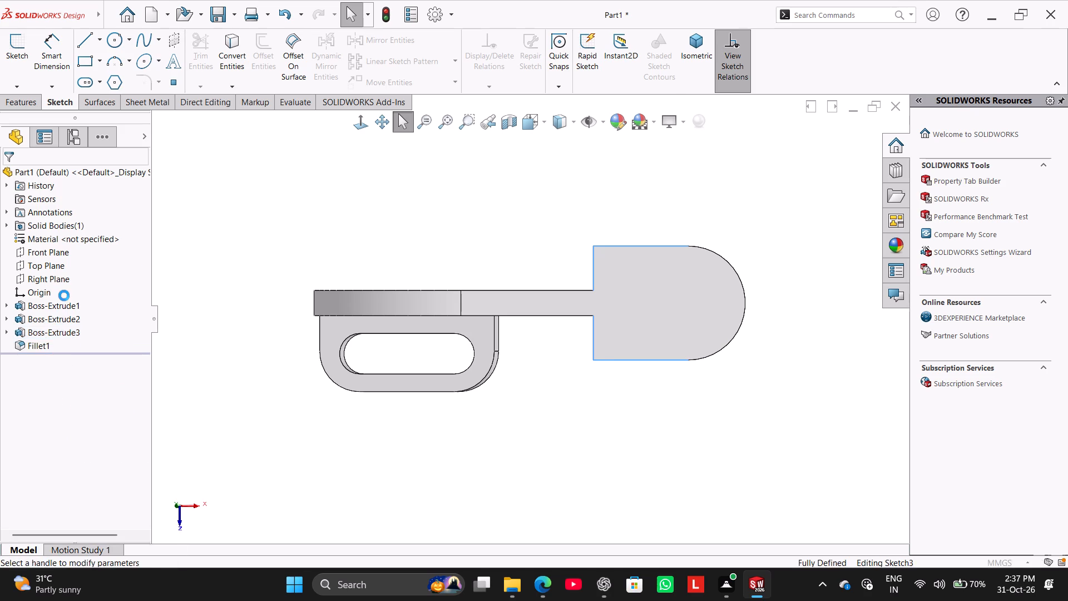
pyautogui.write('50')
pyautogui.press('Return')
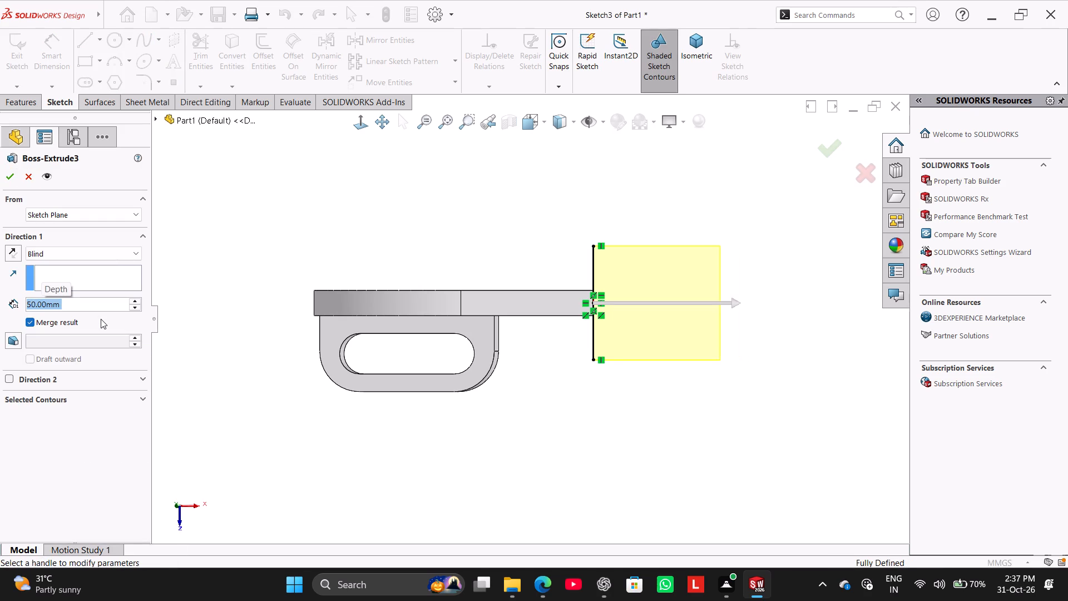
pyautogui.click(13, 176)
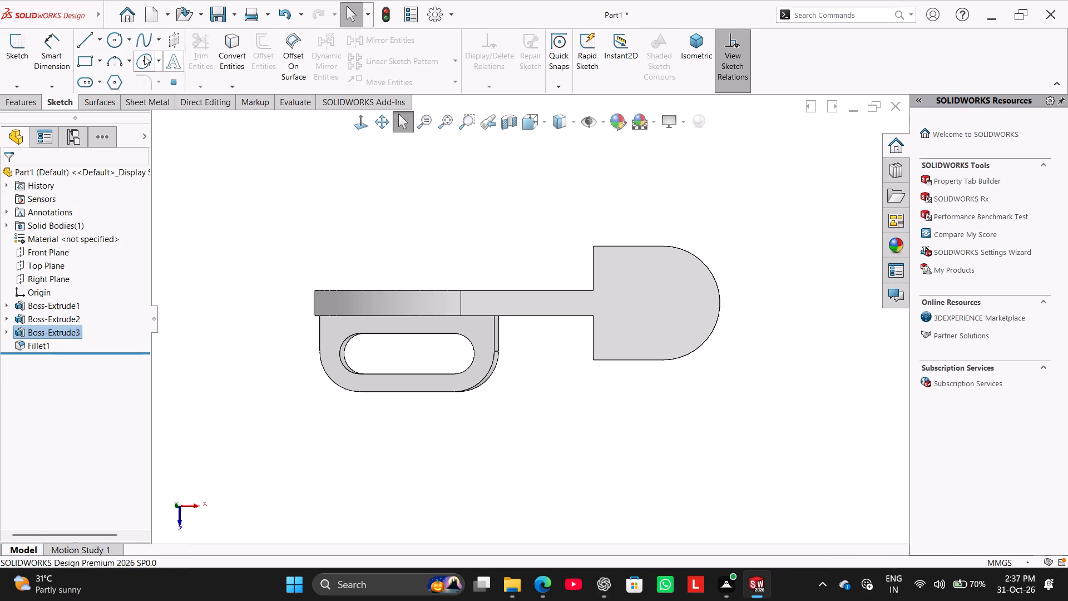
# Check the length of the block's straight side edge again using a temporary sketch on its upper face.
pyautogui.click(54, 45)
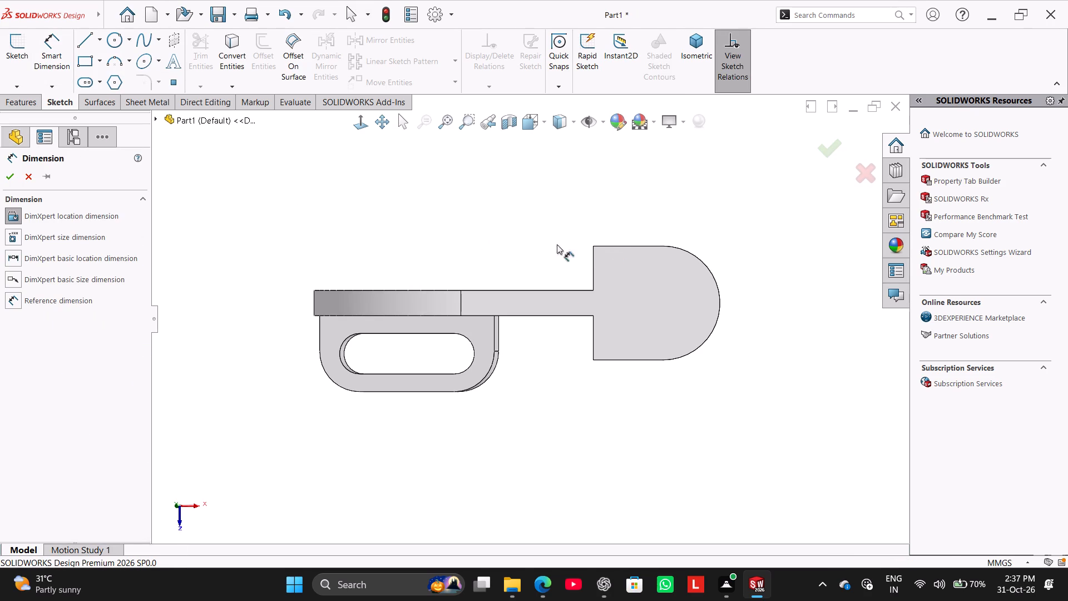
pyautogui.click(10, 53)
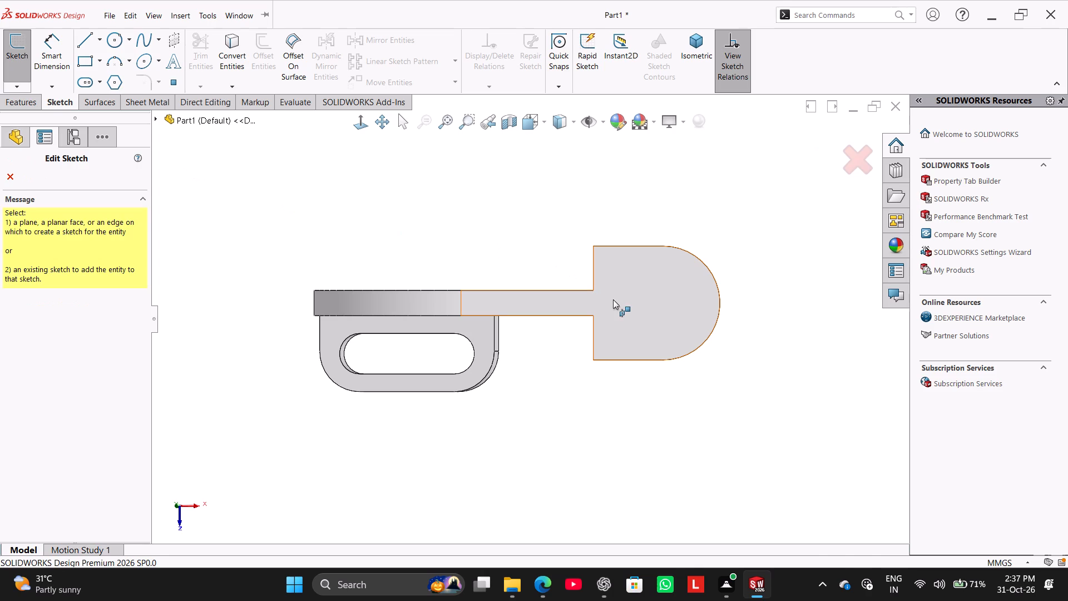
pyautogui.click(613, 299)
pyautogui.click(58, 56)
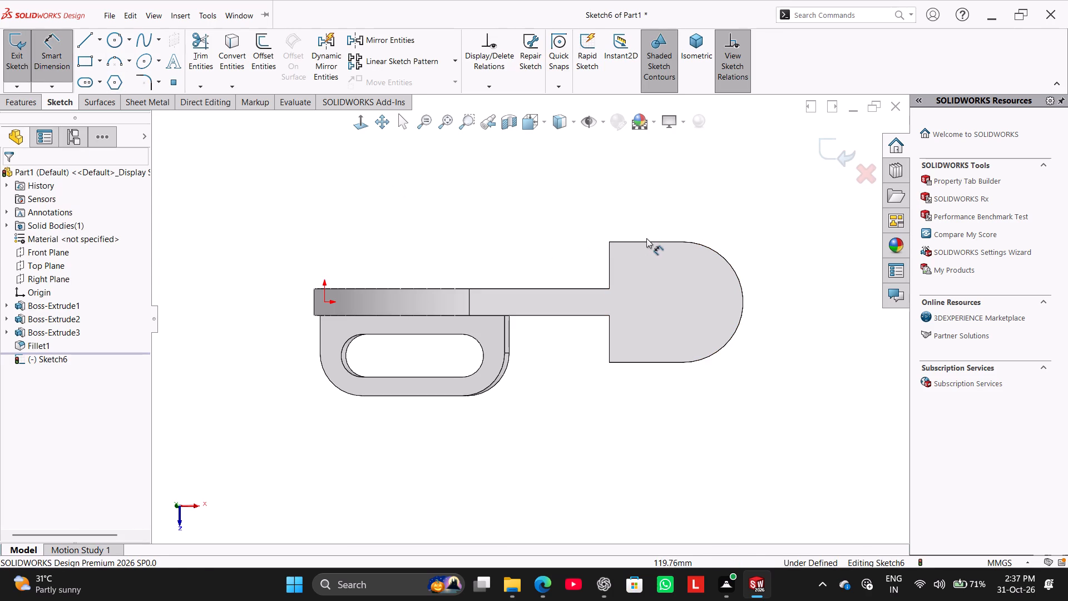
pyautogui.click(647, 243)
pyautogui.click(59, 57)
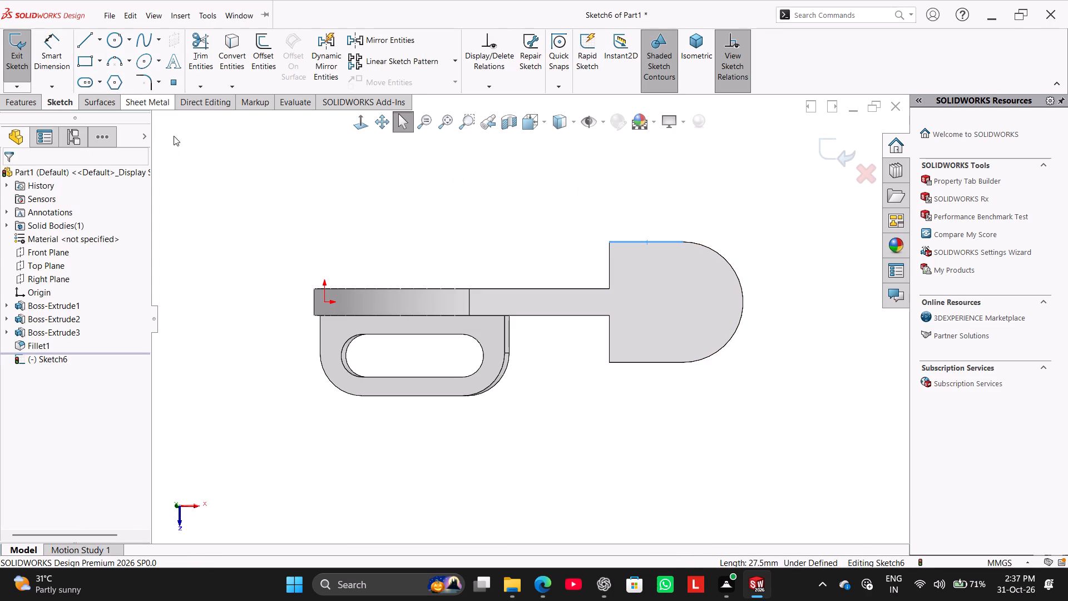
pyautogui.click(241, 185)
pyautogui.click(17, 62)
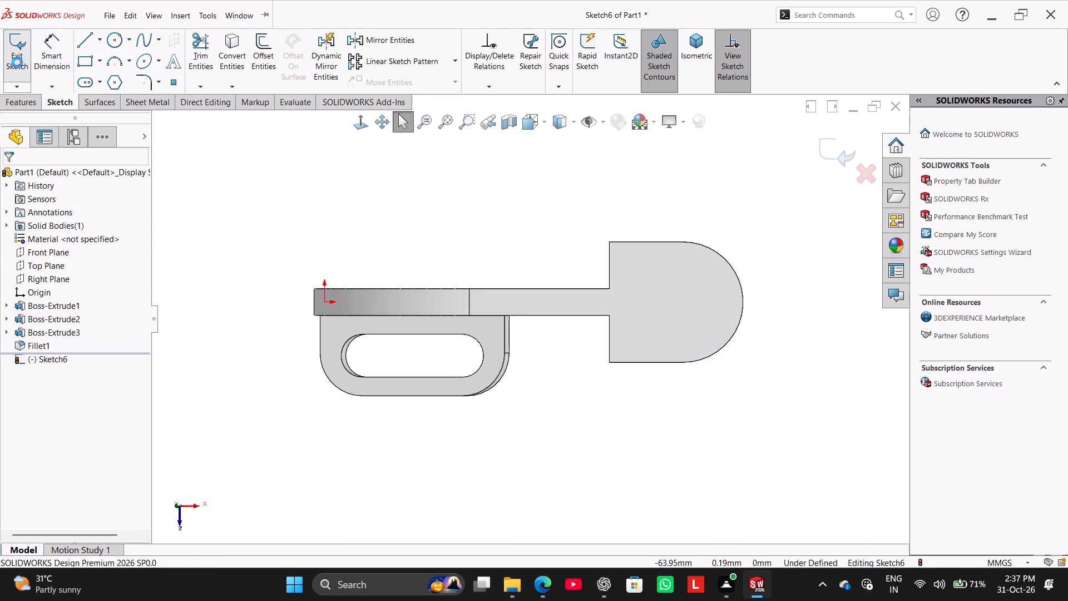
# Edit the rounded block's extrusion, setting its blind depth to 60 mm.
pyautogui.rightClick(58, 337)
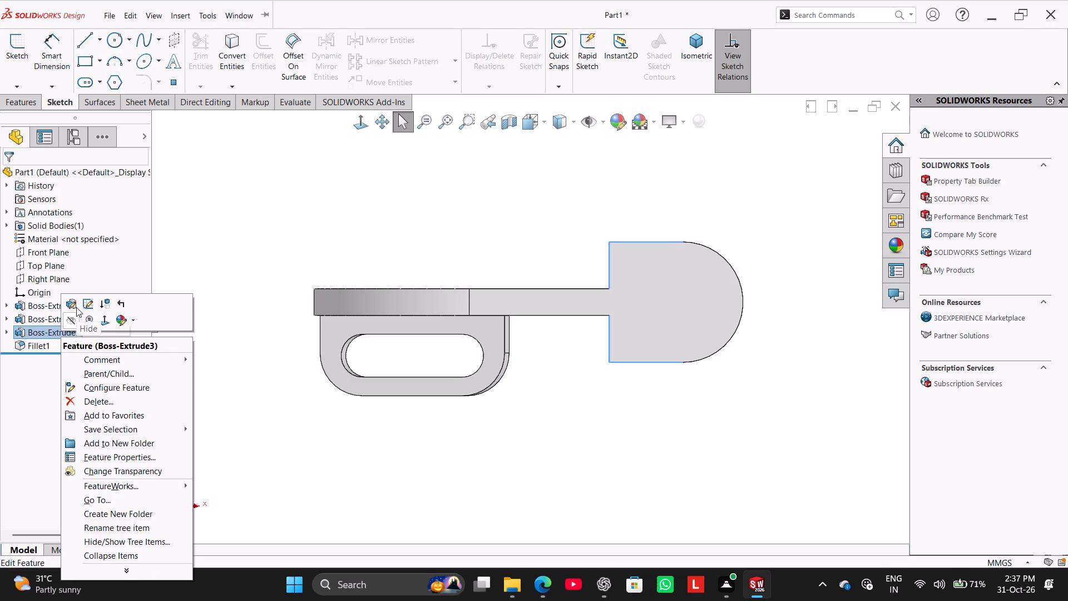
pyautogui.click(73, 304)
pyautogui.write('60')
pyautogui.press('Return')
pyautogui.click(11, 181)
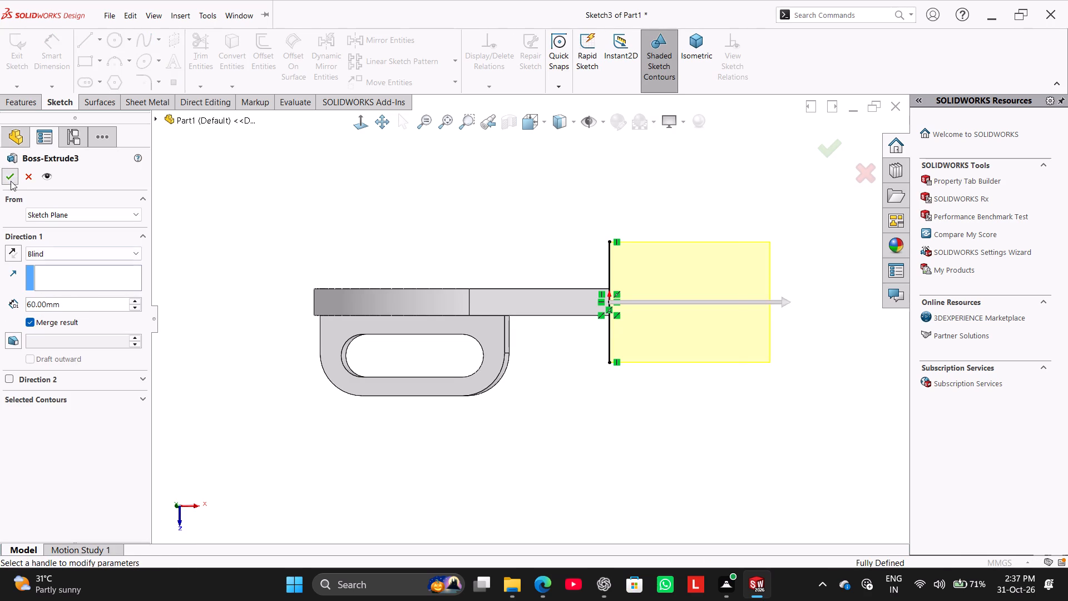
pyautogui.click(223, 168)
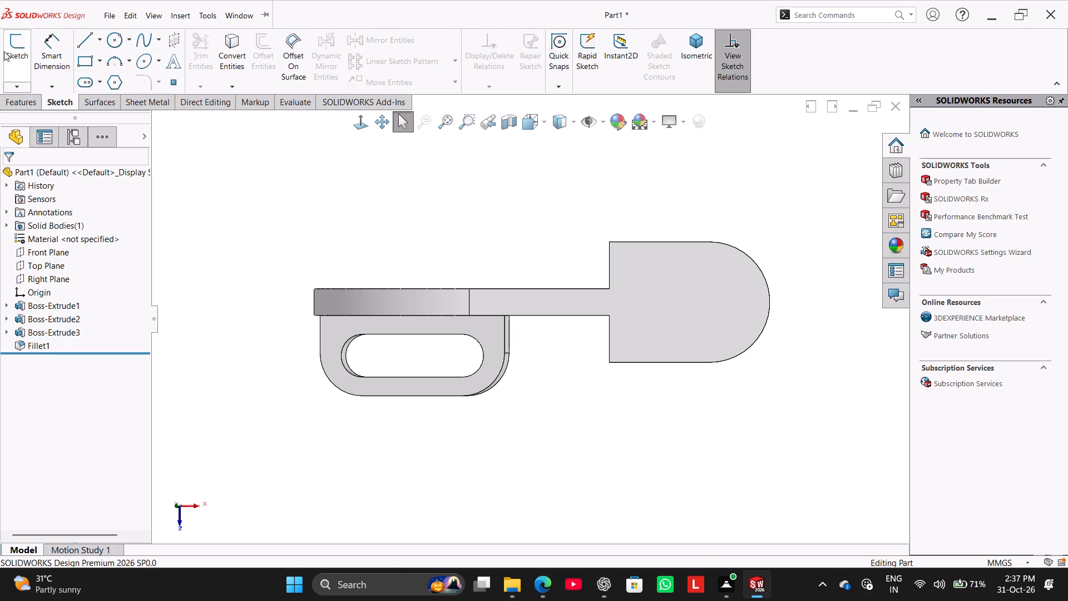
# Sketch a closed D-shaped outline on the block's upper face, with straight sides about 32 mm long, a tangent end arc and a 45 mm base.
pyautogui.click(8, 52)
pyautogui.click(657, 323)
pyautogui.click(56, 53)
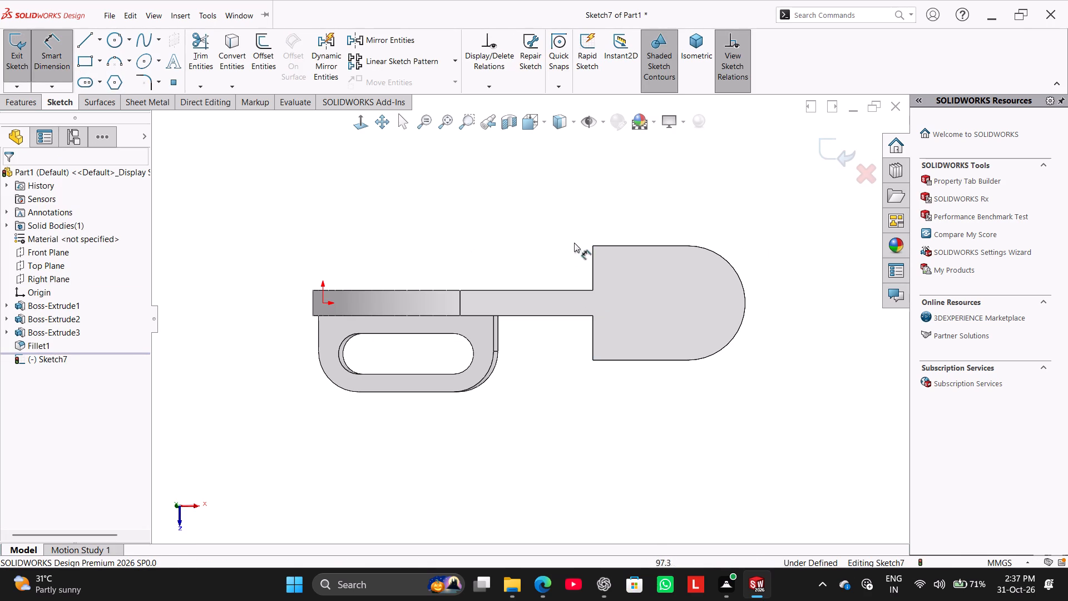
pyautogui.click(617, 244)
pyautogui.click(68, 53)
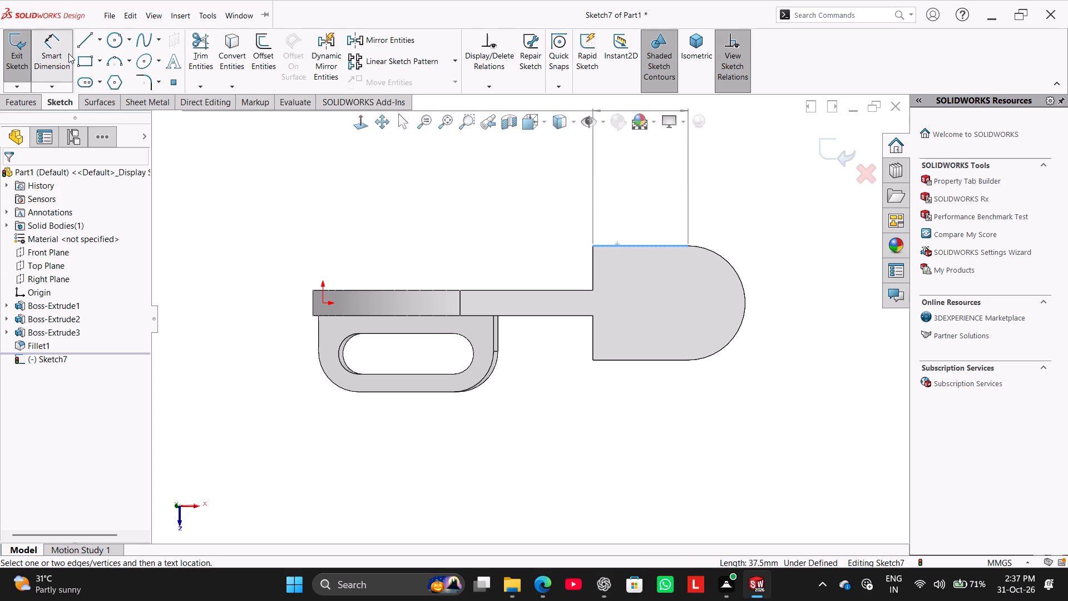
pyautogui.click(224, 180)
pyautogui.click(76, 43)
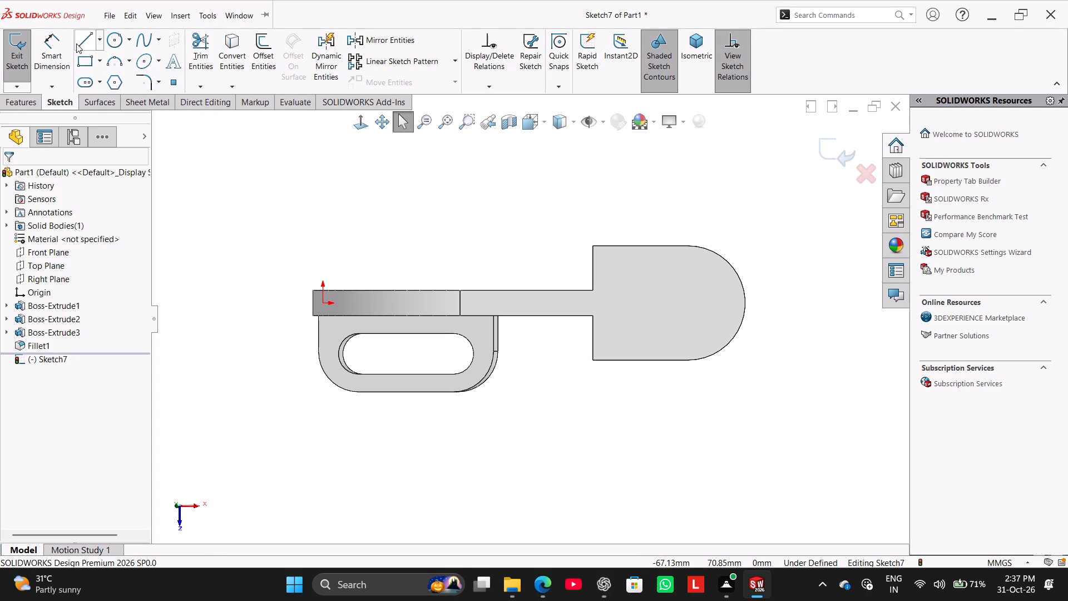
pyautogui.click(592, 361)
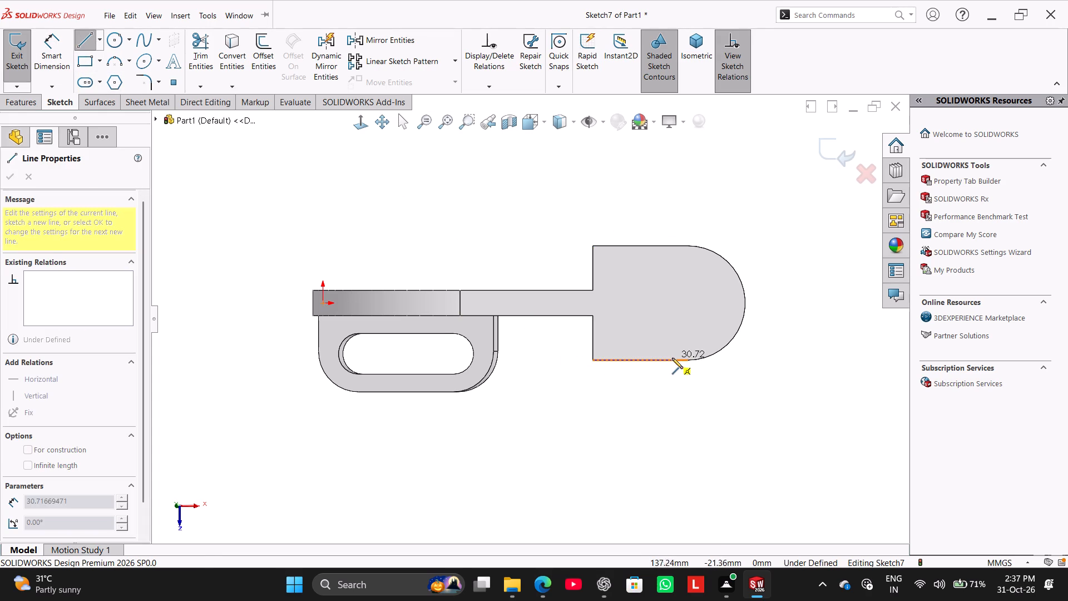
pyautogui.click(674, 361)
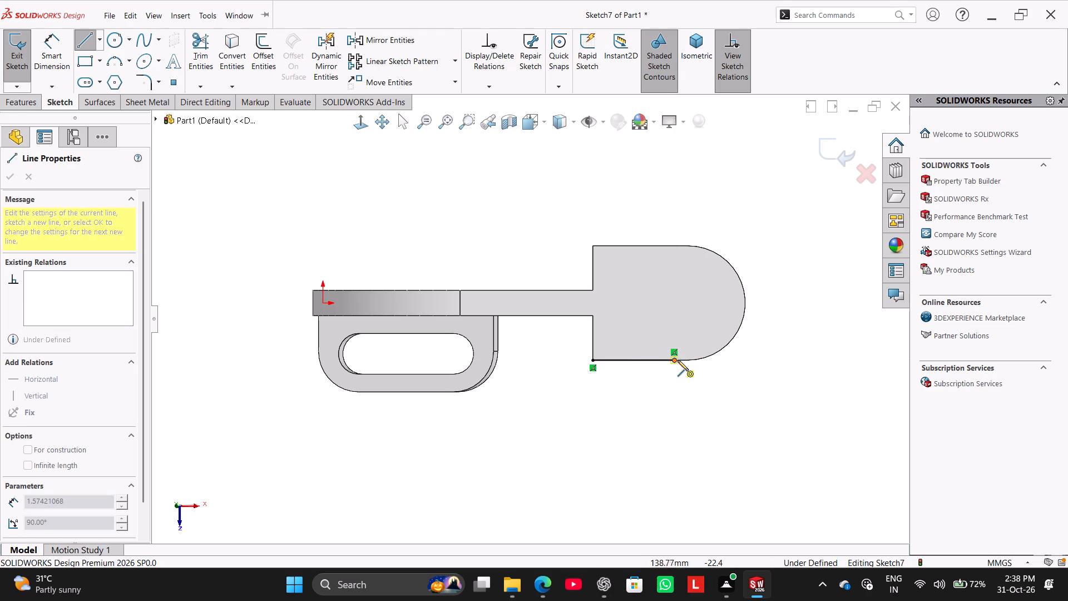
pyautogui.click(676, 245)
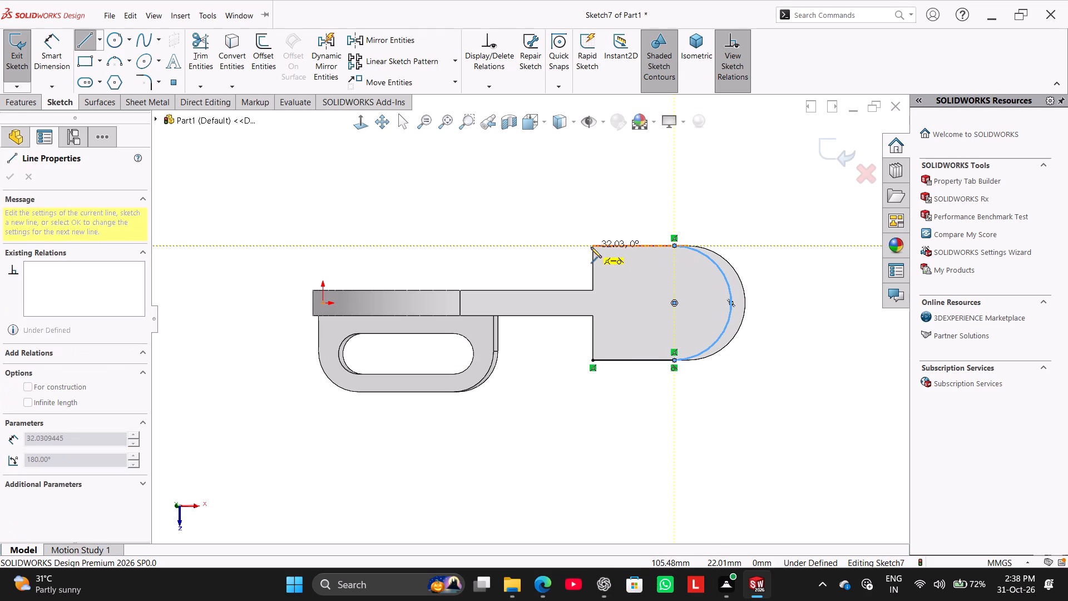
pyautogui.click(594, 244)
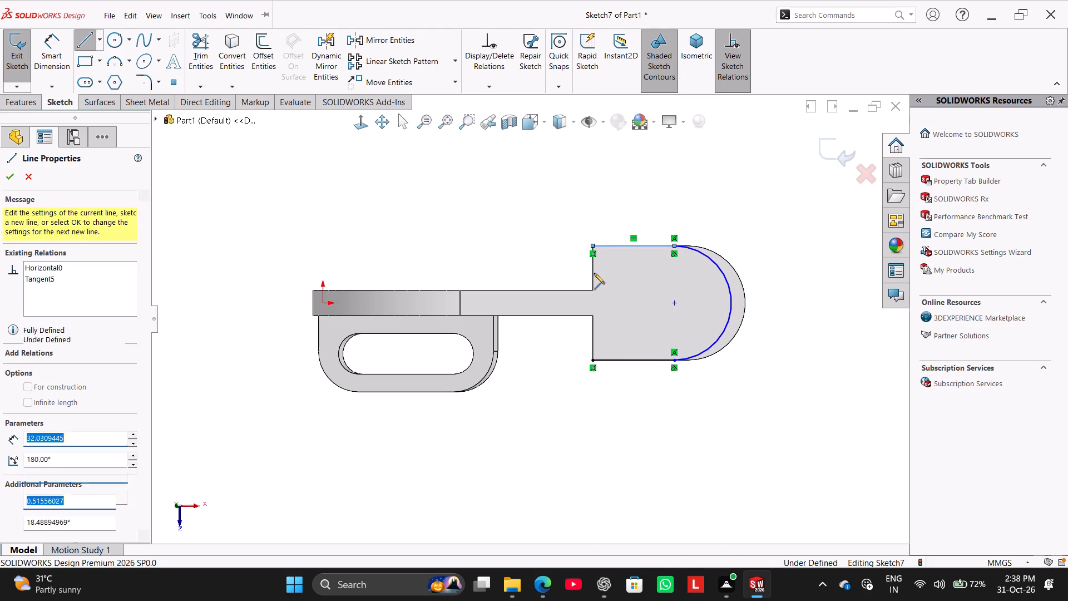
pyautogui.click(593, 358)
pyautogui.rightClick(599, 390)
pyautogui.click(613, 400)
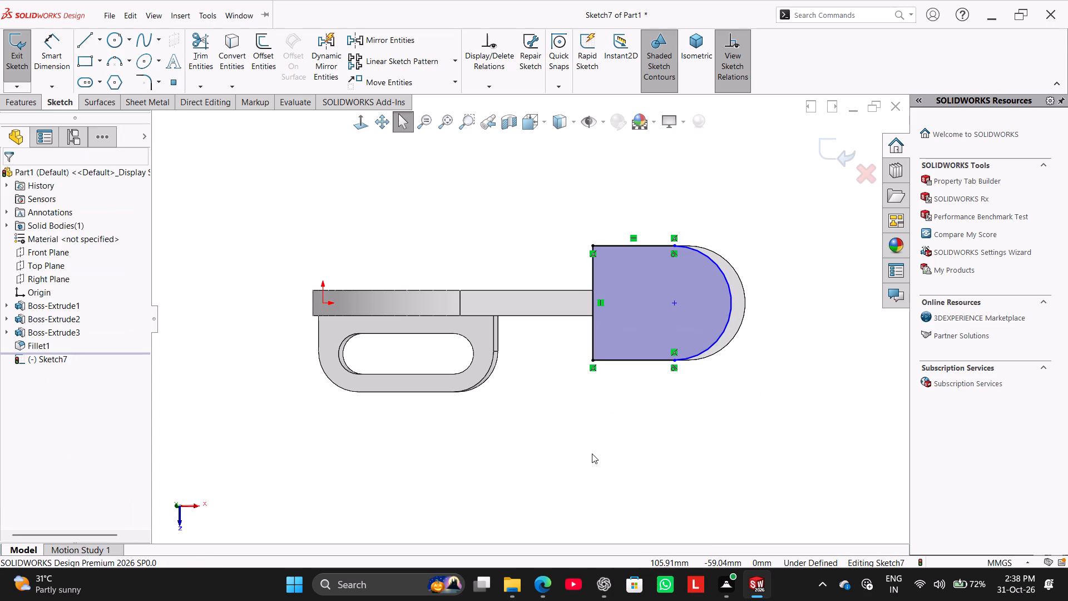
# Dimension the straight side of the D-shaped outline to 30 mm.
pyautogui.moveTo(592, 454); pyautogui.dragTo(594, 412, button='middle')
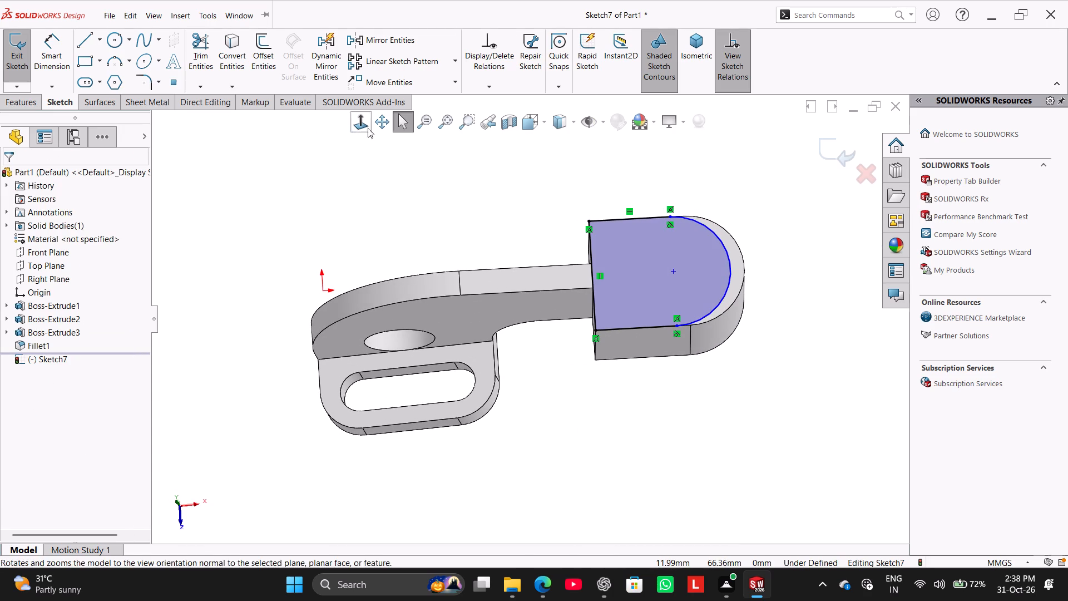
pyautogui.click(363, 122)
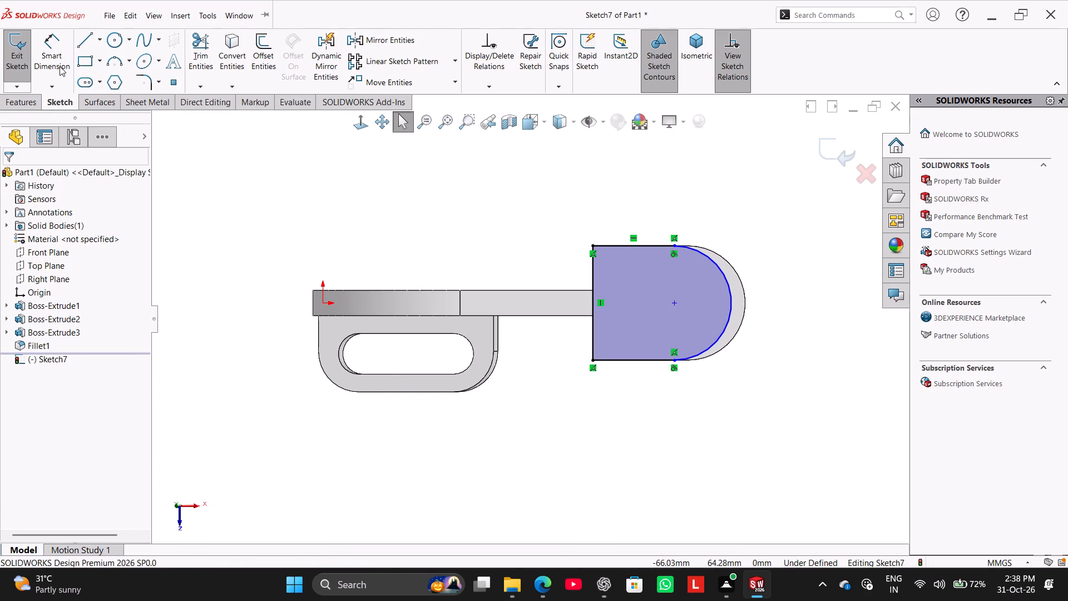
pyautogui.click(60, 66)
pyautogui.click(640, 244)
pyautogui.click(625, 184)
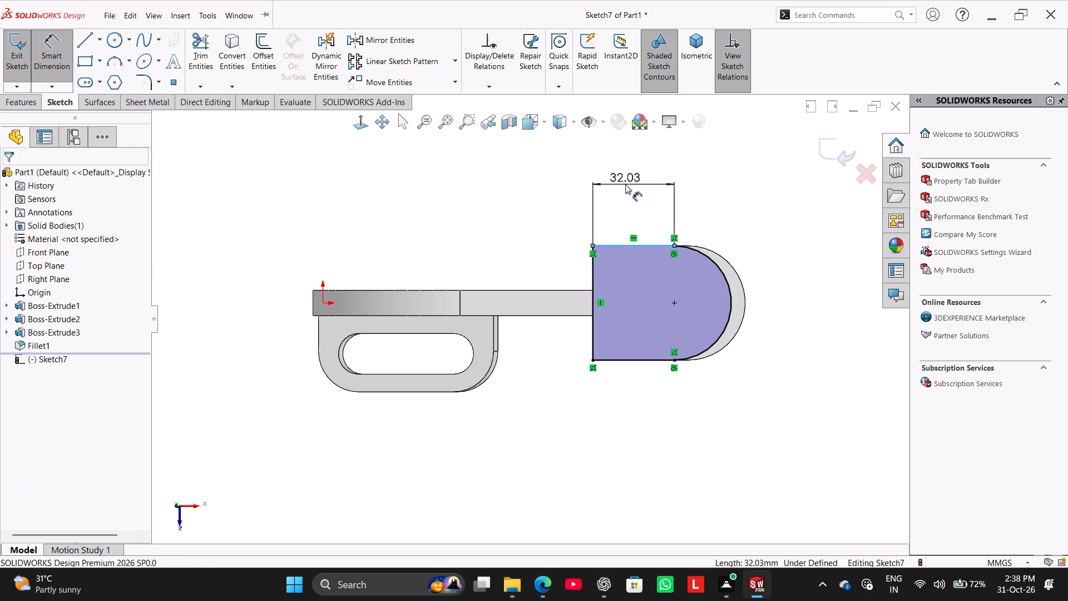
pyautogui.write('30')
pyautogui.press('Return')
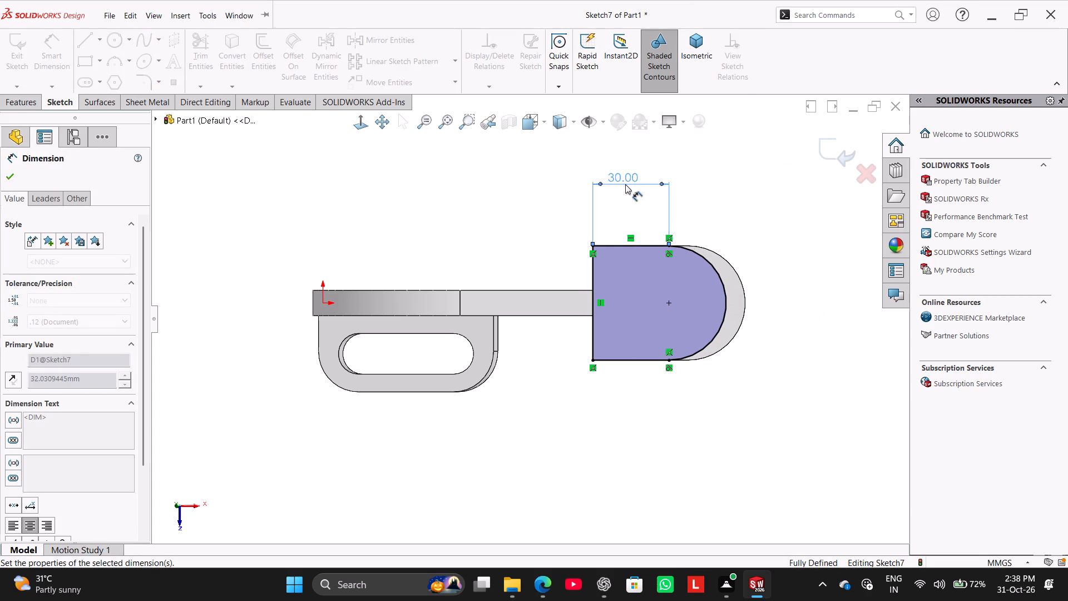
pyautogui.click(592, 275)
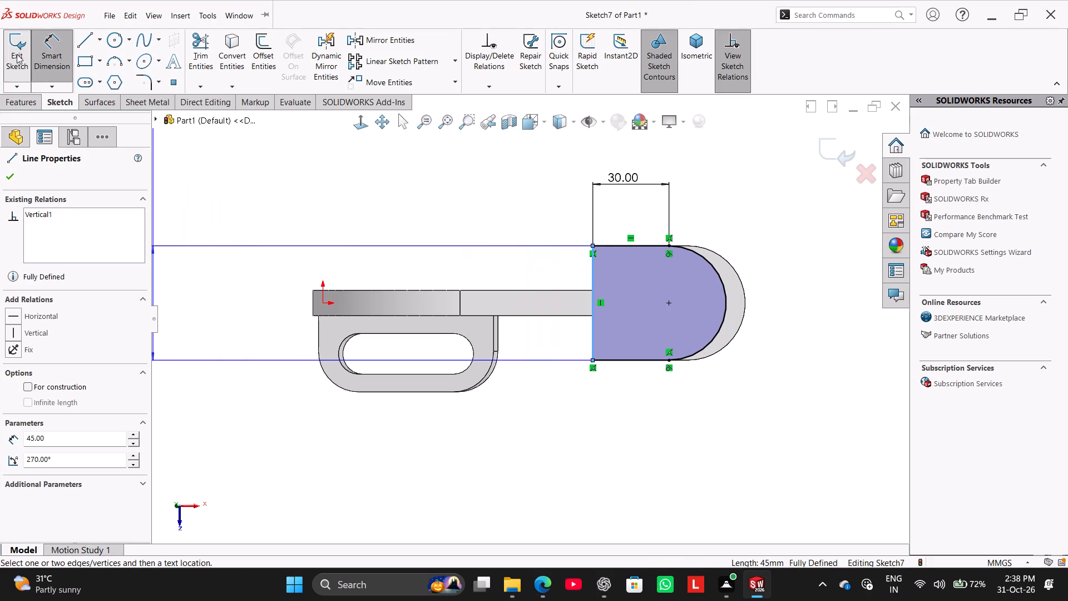
pyautogui.click(64, 57)
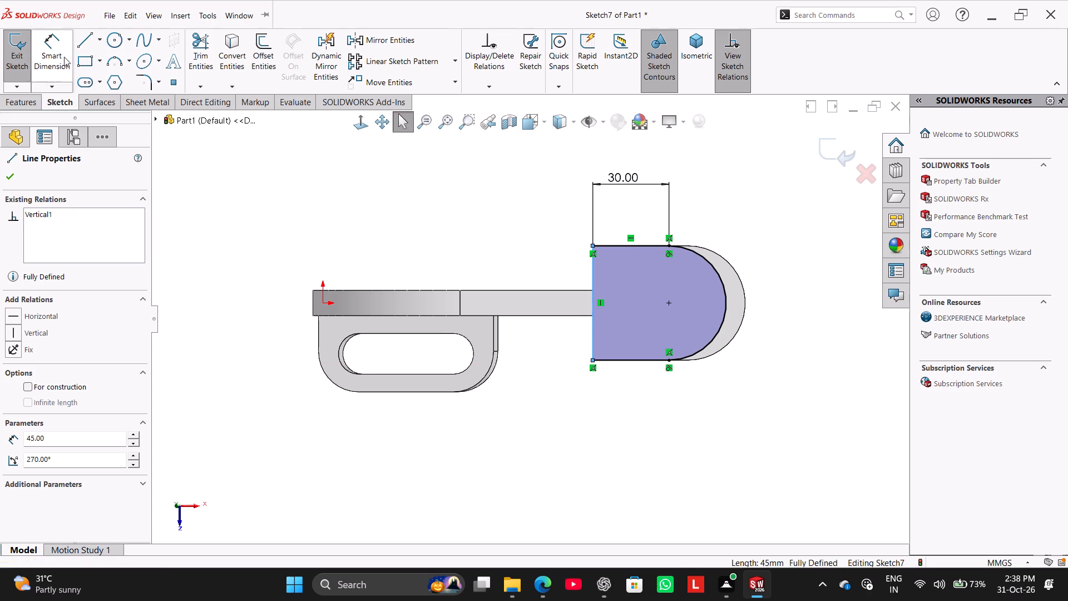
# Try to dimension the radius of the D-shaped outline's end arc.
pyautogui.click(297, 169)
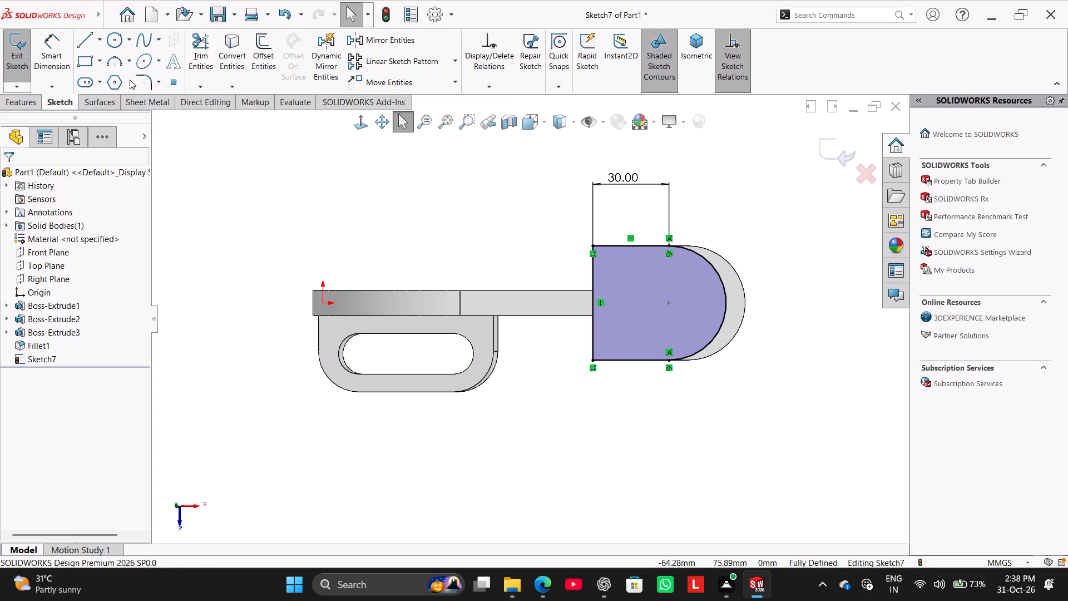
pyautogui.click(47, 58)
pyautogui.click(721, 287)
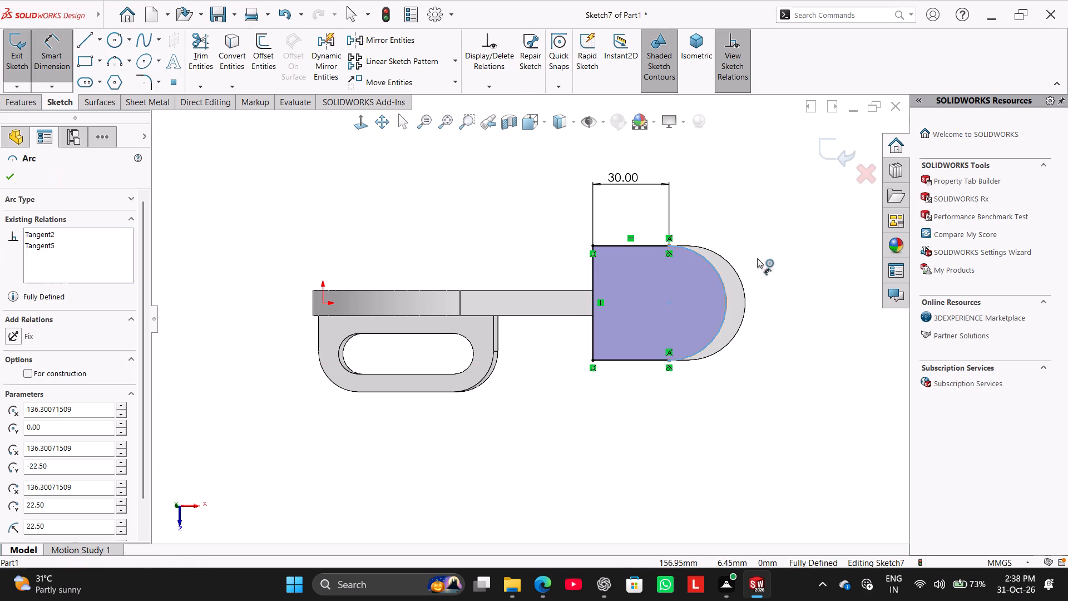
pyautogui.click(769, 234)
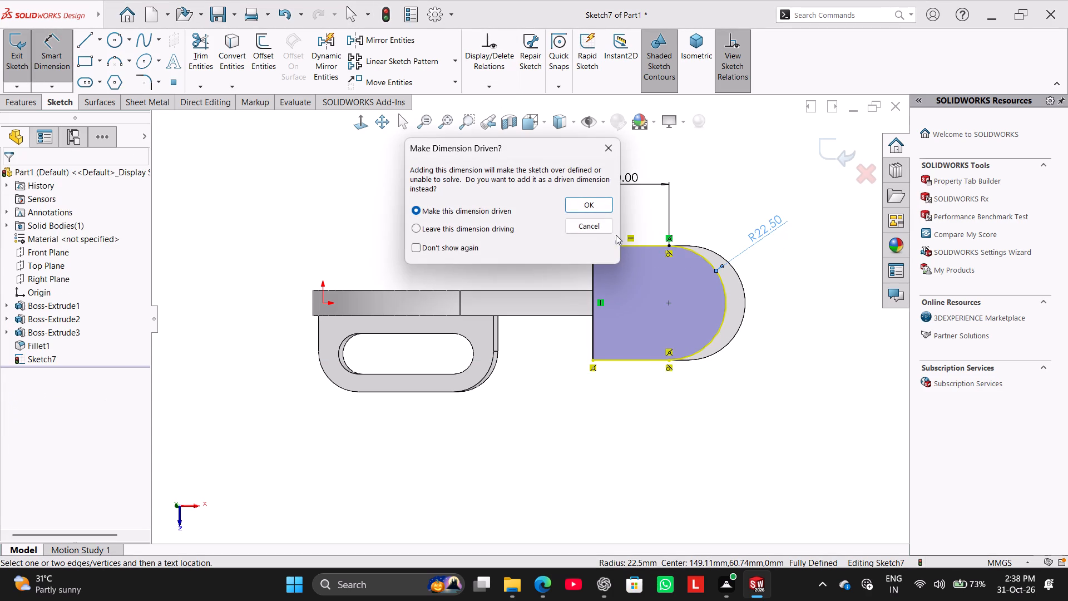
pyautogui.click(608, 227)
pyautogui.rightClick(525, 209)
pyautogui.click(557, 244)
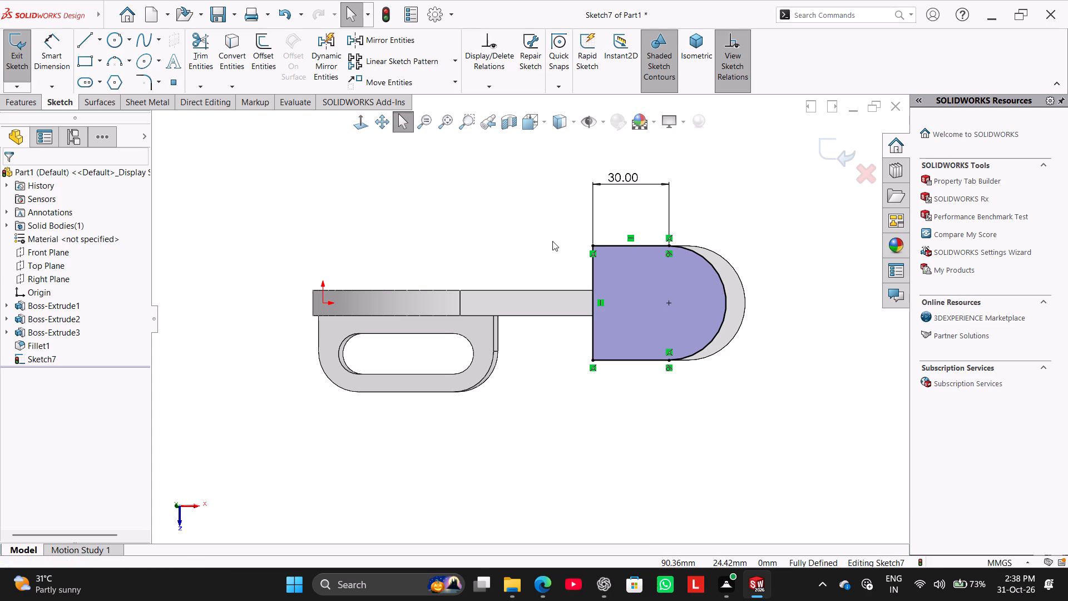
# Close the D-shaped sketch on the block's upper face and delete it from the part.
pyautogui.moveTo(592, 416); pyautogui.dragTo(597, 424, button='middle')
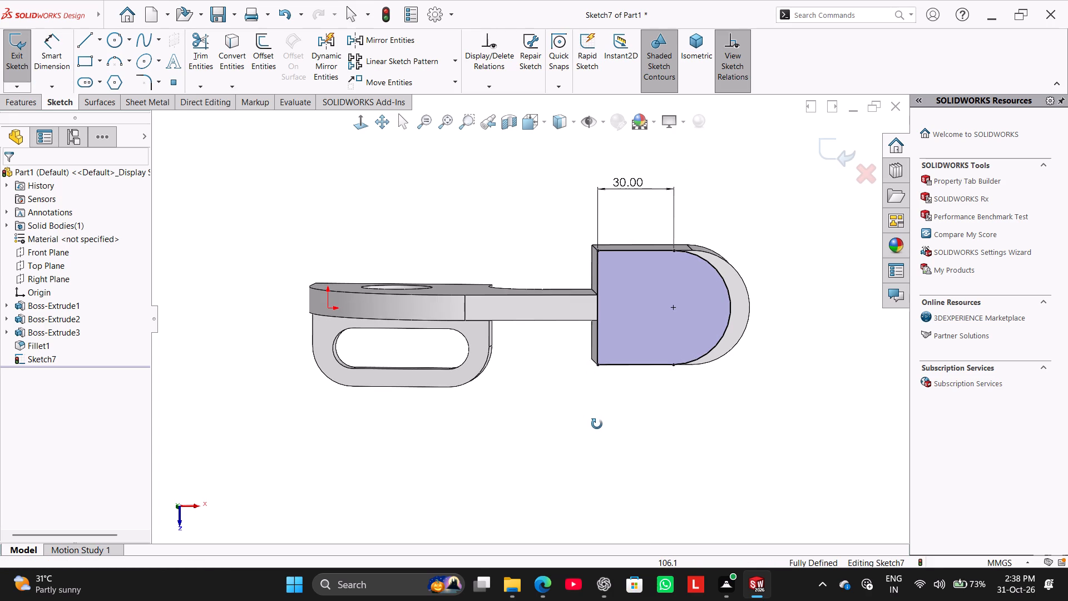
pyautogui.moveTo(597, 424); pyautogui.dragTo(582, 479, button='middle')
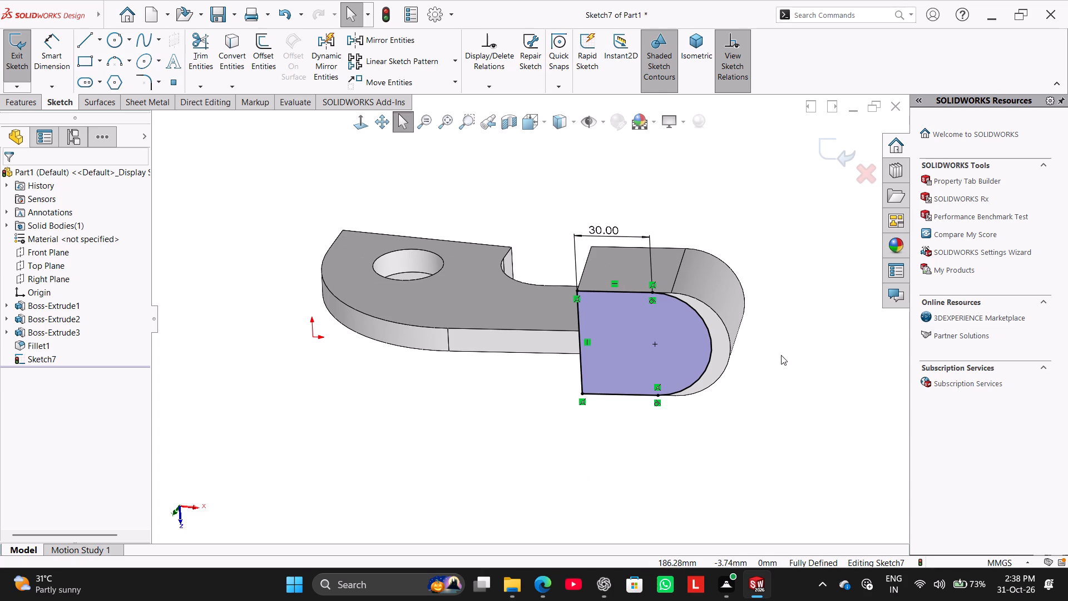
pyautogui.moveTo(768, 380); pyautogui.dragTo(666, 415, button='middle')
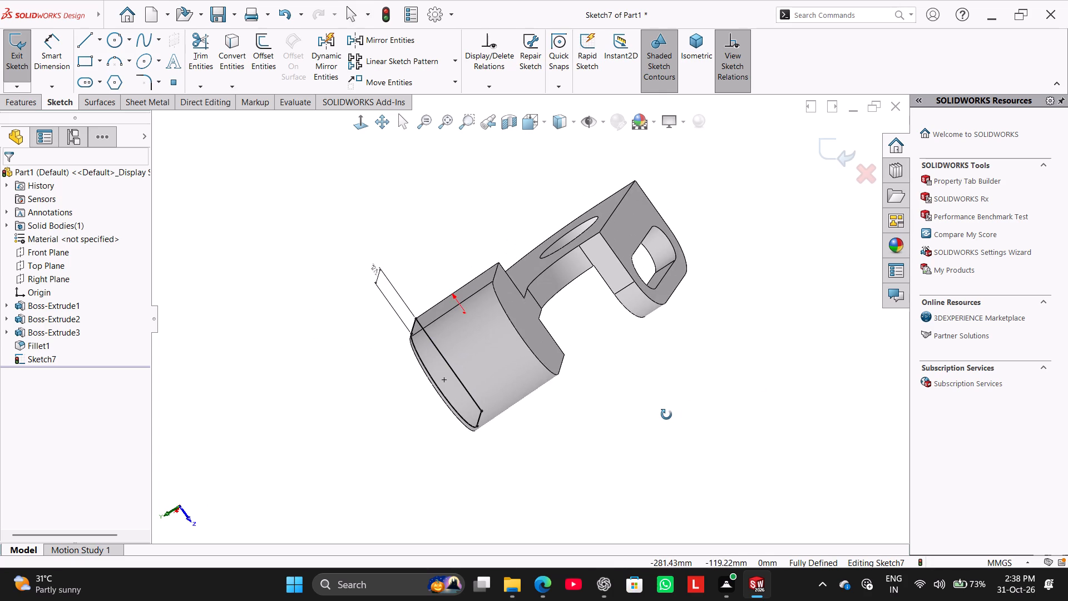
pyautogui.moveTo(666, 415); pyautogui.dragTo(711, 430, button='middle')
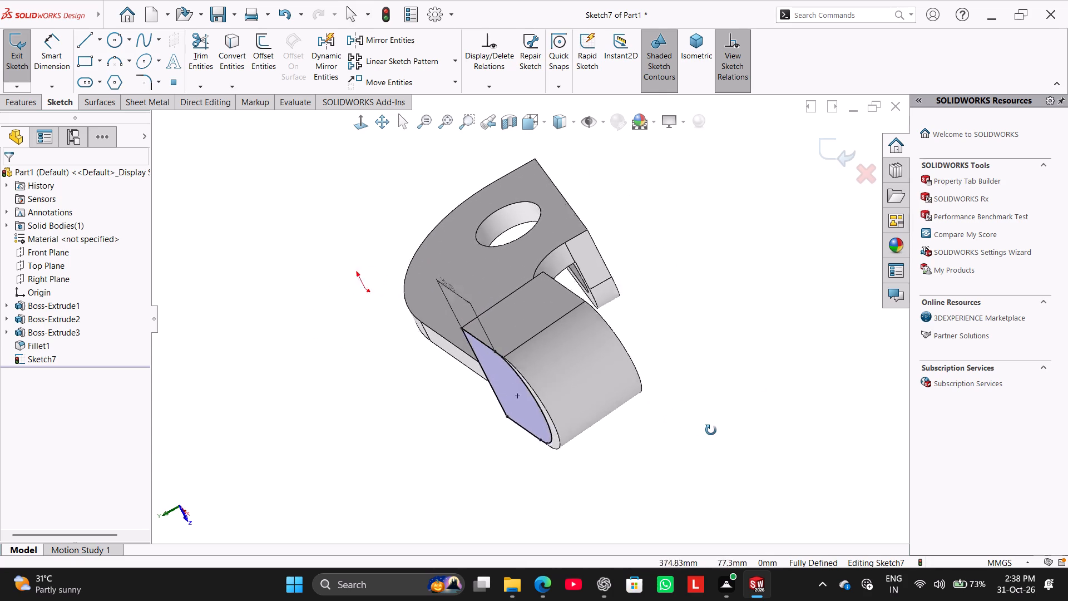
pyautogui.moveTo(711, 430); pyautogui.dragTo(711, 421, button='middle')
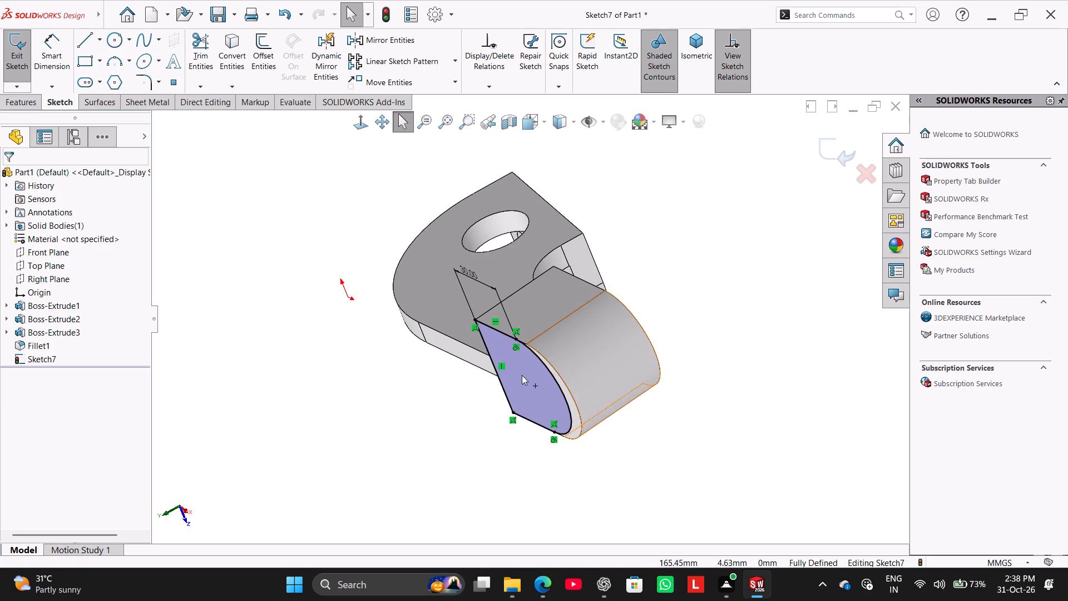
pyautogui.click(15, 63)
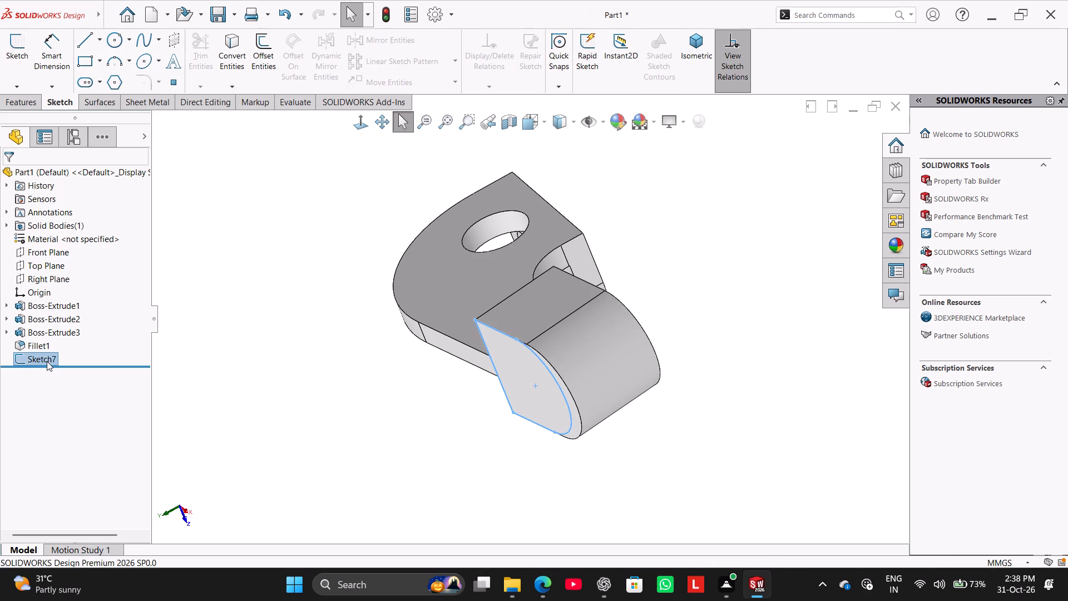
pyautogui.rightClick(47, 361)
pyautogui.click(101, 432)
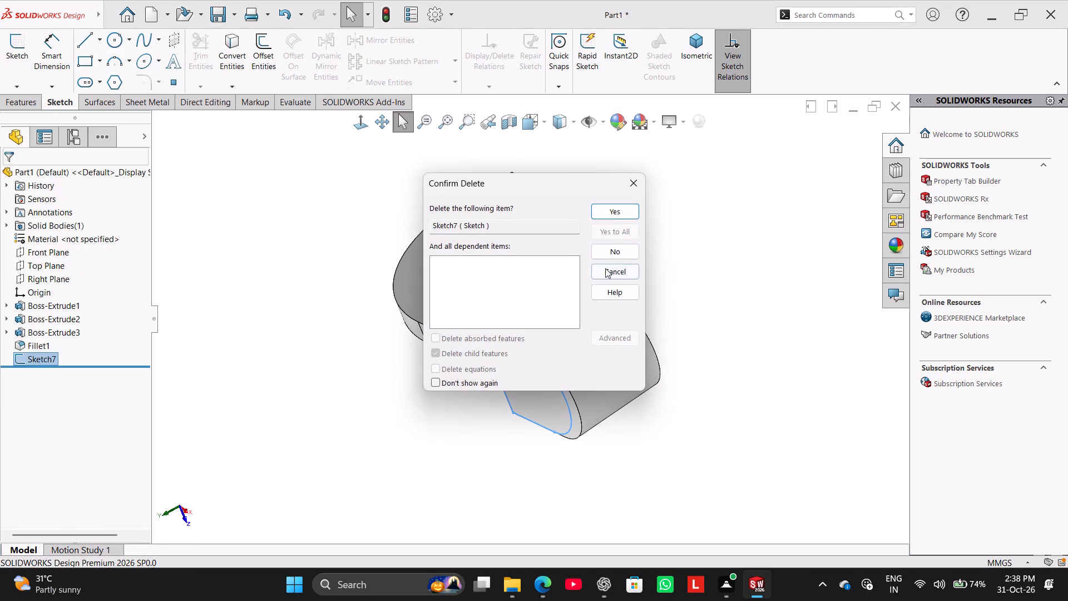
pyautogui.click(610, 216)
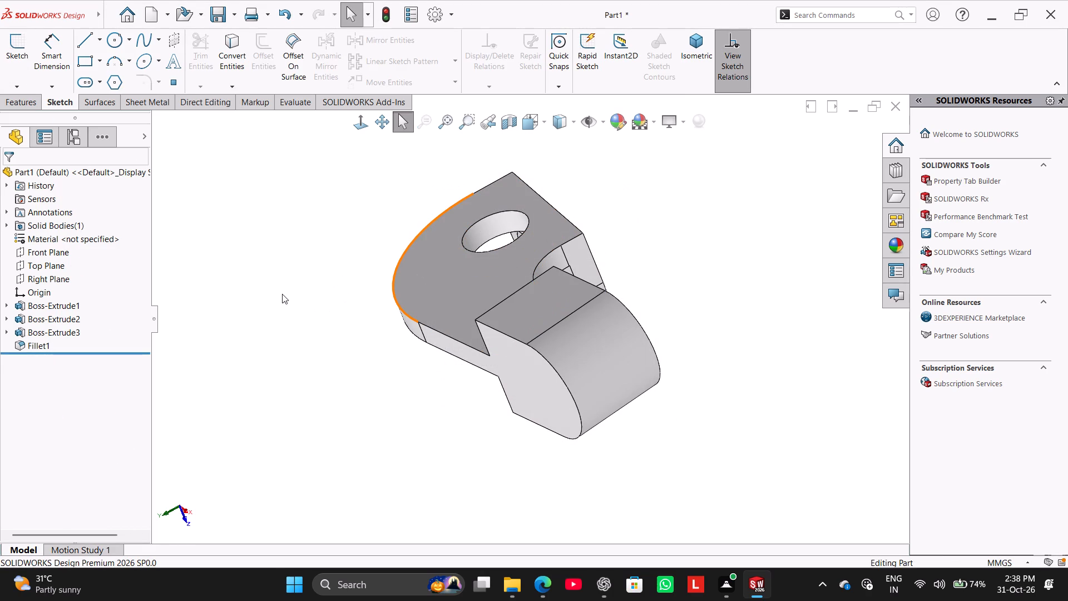
# Examine the block, plate and slotted base from several angles, checking the lengths of the block's straight edges.
pyautogui.moveTo(288, 300); pyautogui.dragTo(313, 288, button='middle')
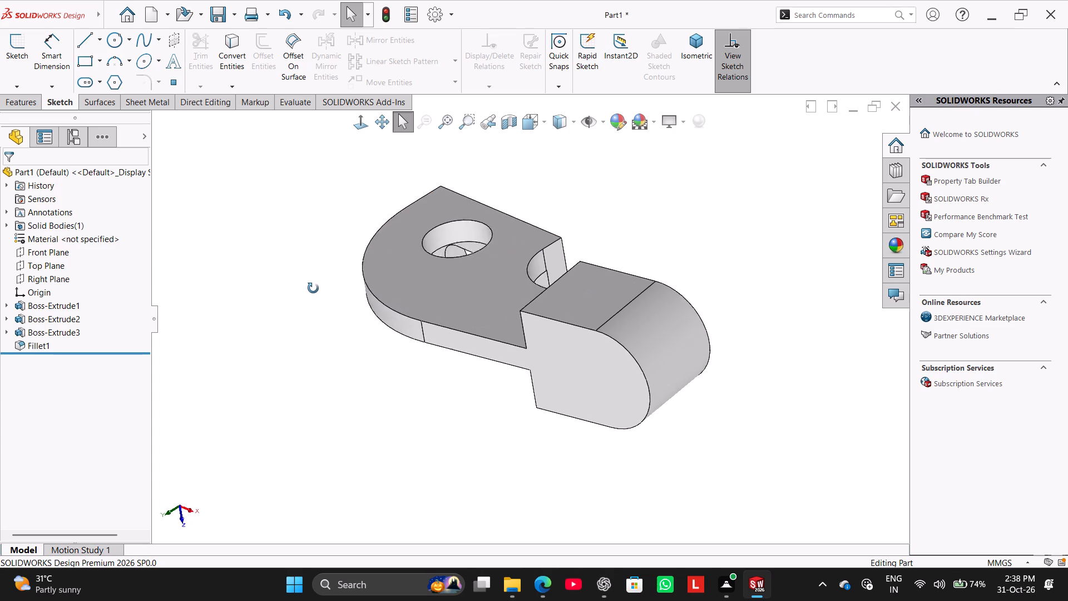
pyautogui.moveTo(313, 288); pyautogui.dragTo(312, 241, button='middle')
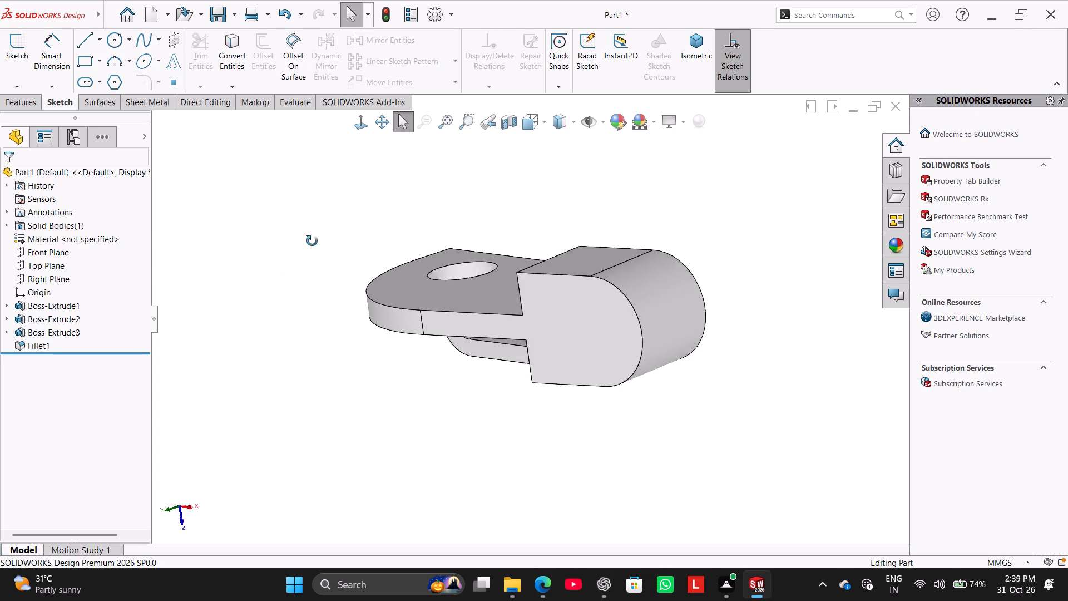
pyautogui.moveTo(312, 241); pyautogui.dragTo(323, 190, button='middle')
pyautogui.moveTo(251, 403); pyautogui.dragTo(244, 269, button='middle')
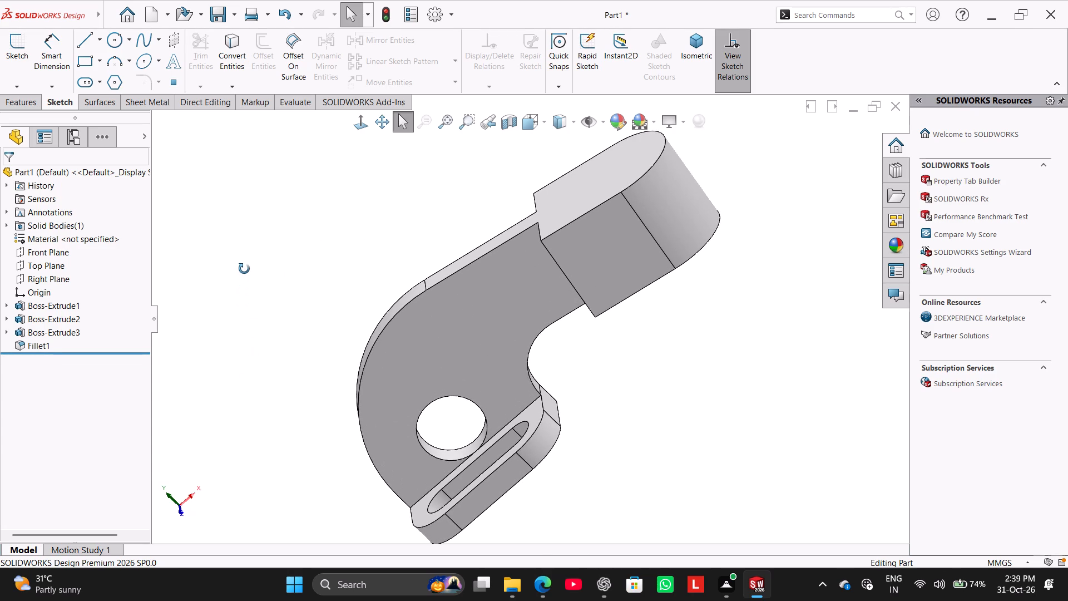
pyautogui.moveTo(244, 269); pyautogui.dragTo(236, 356, button='middle')
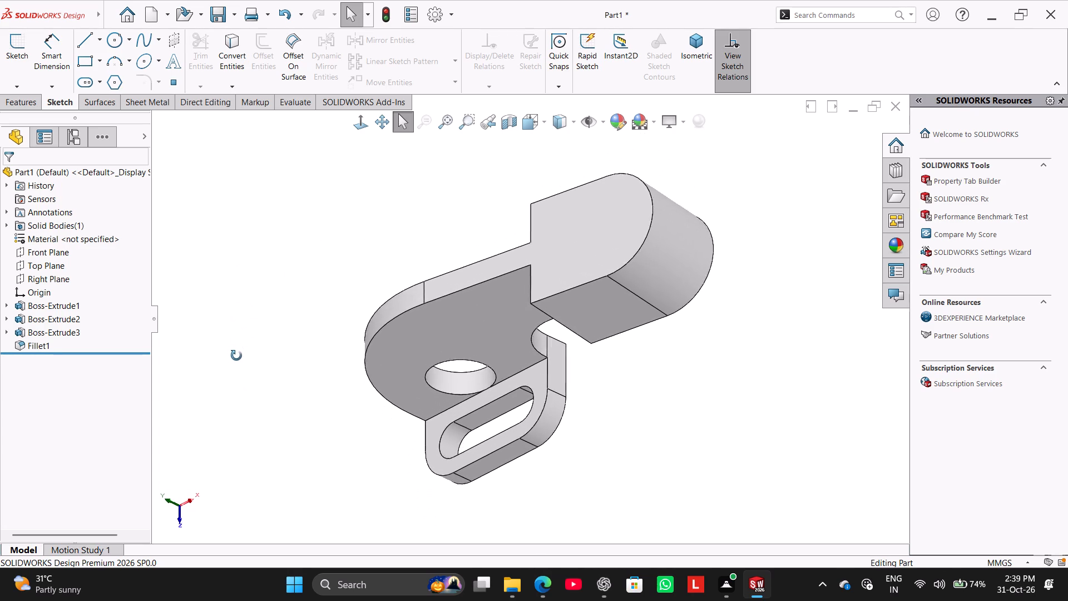
pyautogui.moveTo(236, 356); pyautogui.dragTo(240, 264, button='middle')
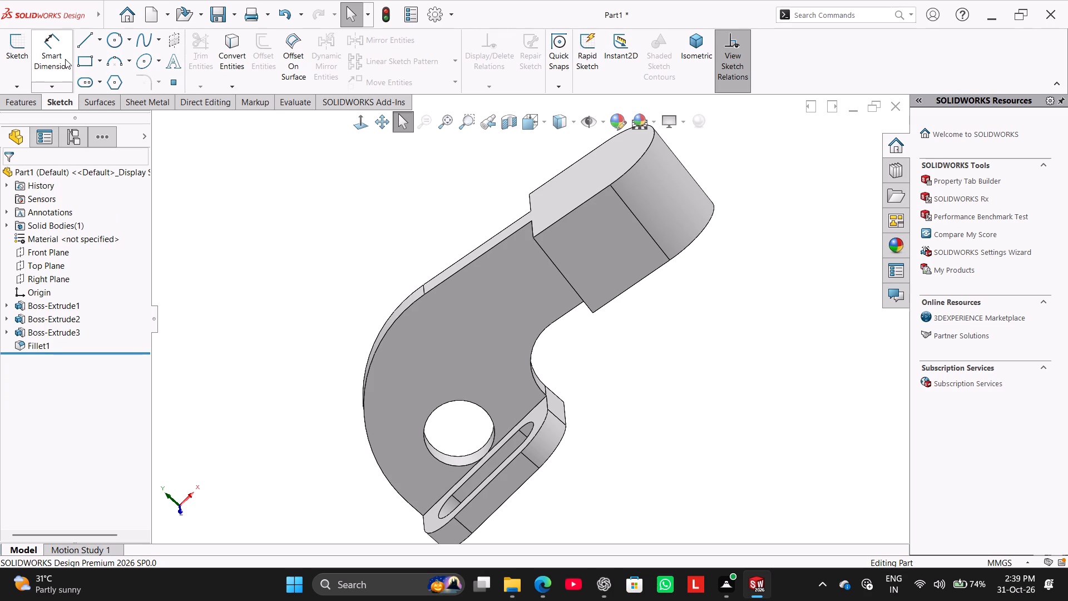
pyautogui.click(560, 270)
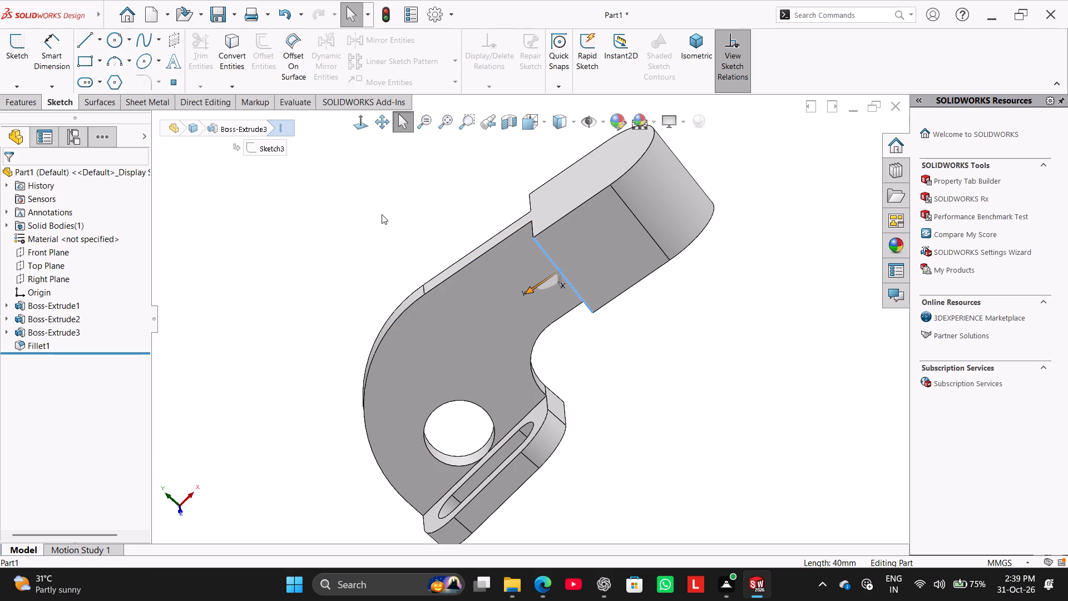
pyautogui.click(278, 229)
pyautogui.moveTo(300, 309); pyautogui.dragTo(298, 303, button='middle')
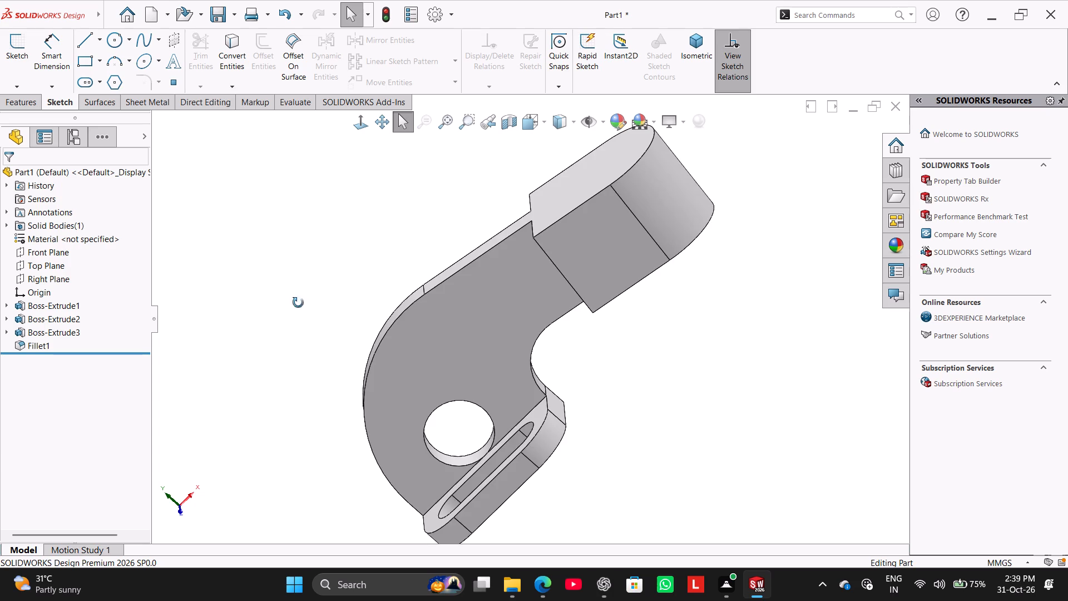
pyautogui.moveTo(298, 303); pyautogui.dragTo(322, 288, button='middle')
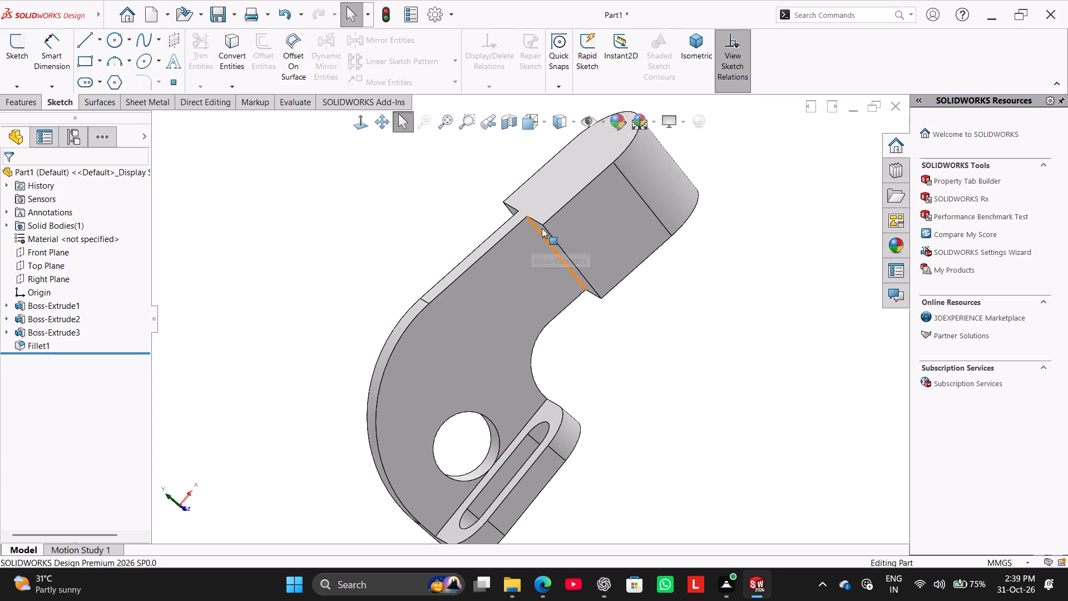
pyautogui.click(576, 198)
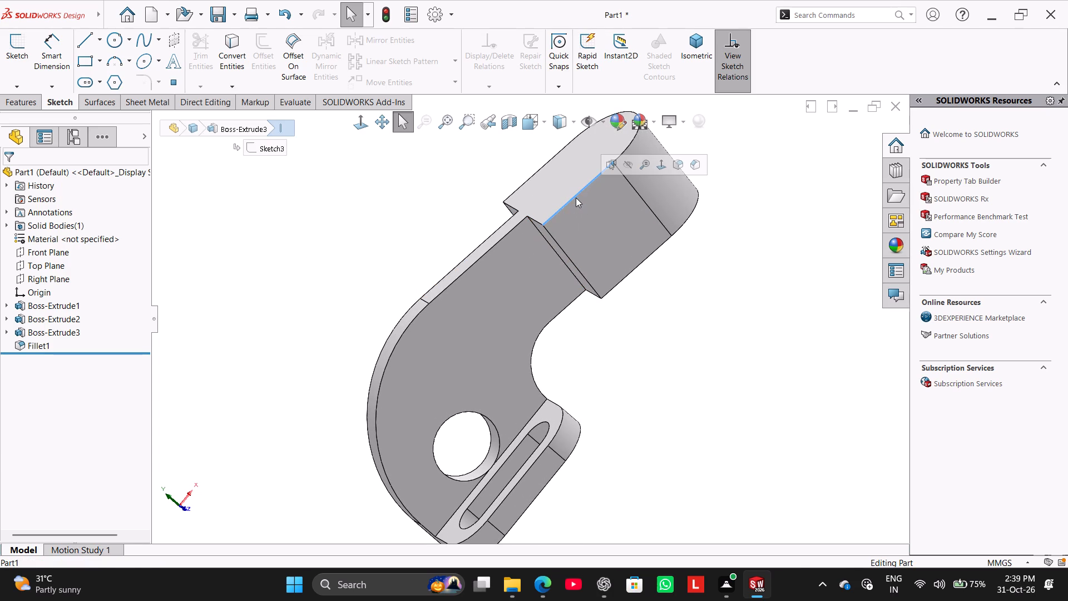
pyautogui.click(324, 249)
pyautogui.moveTo(718, 174); pyautogui.dragTo(723, 201, button='middle')
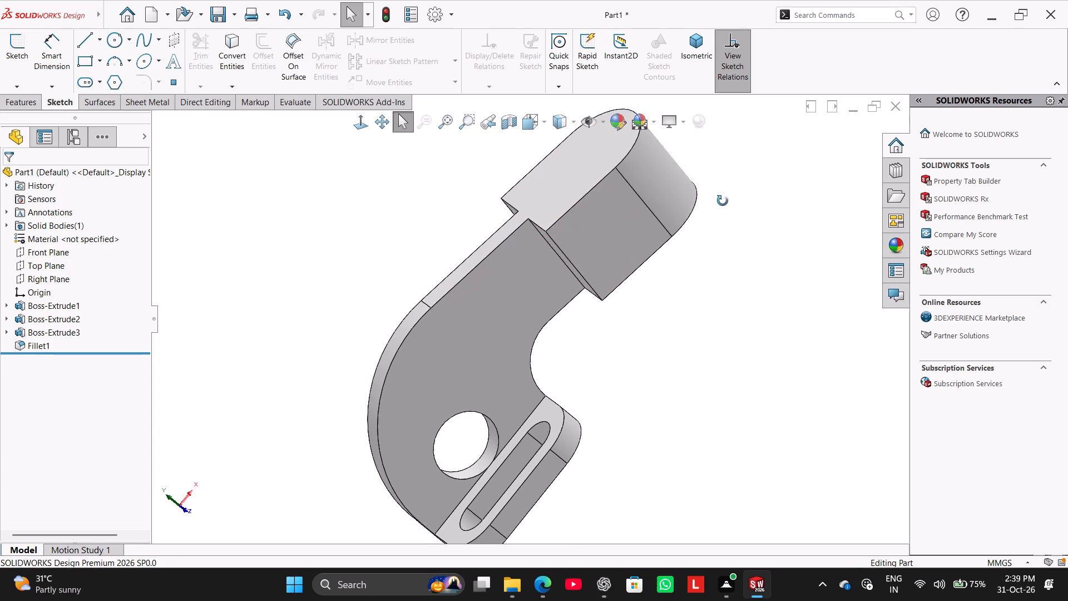
pyautogui.moveTo(723, 201); pyautogui.dragTo(723, 270, button='middle')
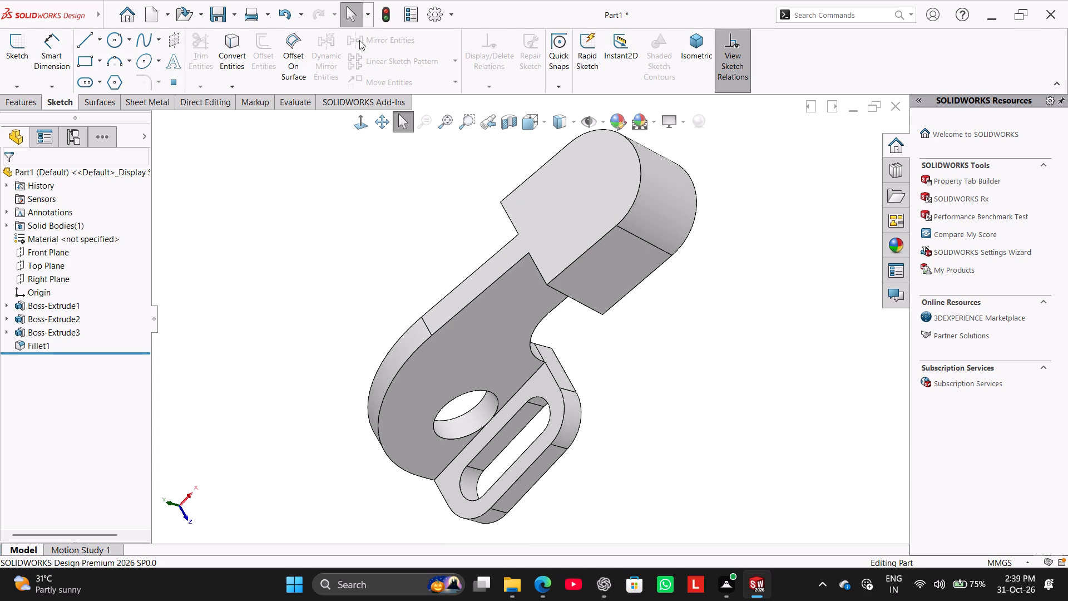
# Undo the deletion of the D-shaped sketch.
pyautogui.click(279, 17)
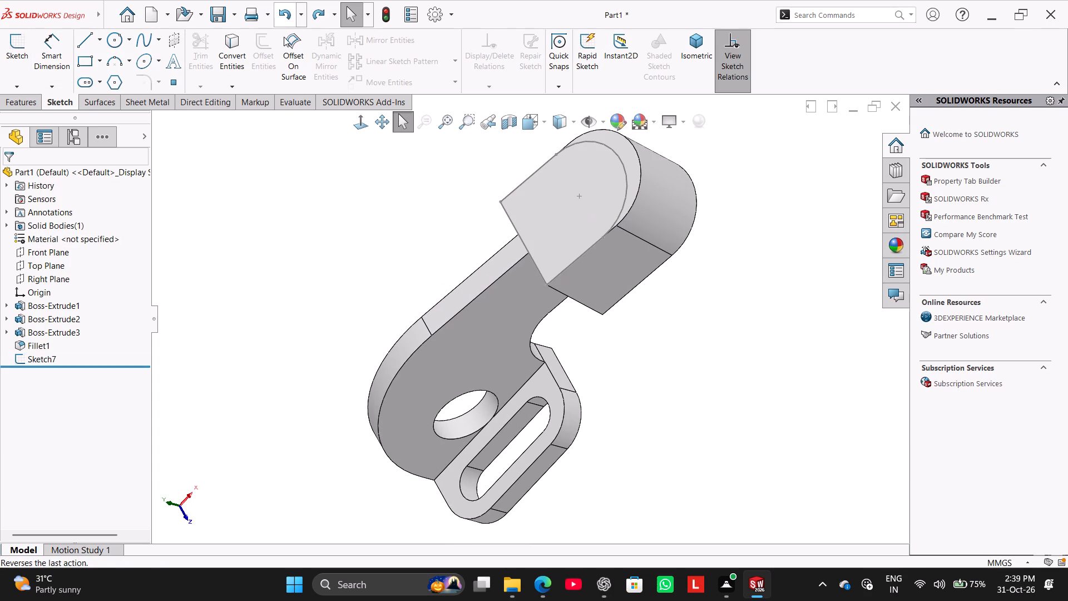
# Reopen the D-shaped sketch on the block's upper face for editing.
pyautogui.rightClick(48, 361)
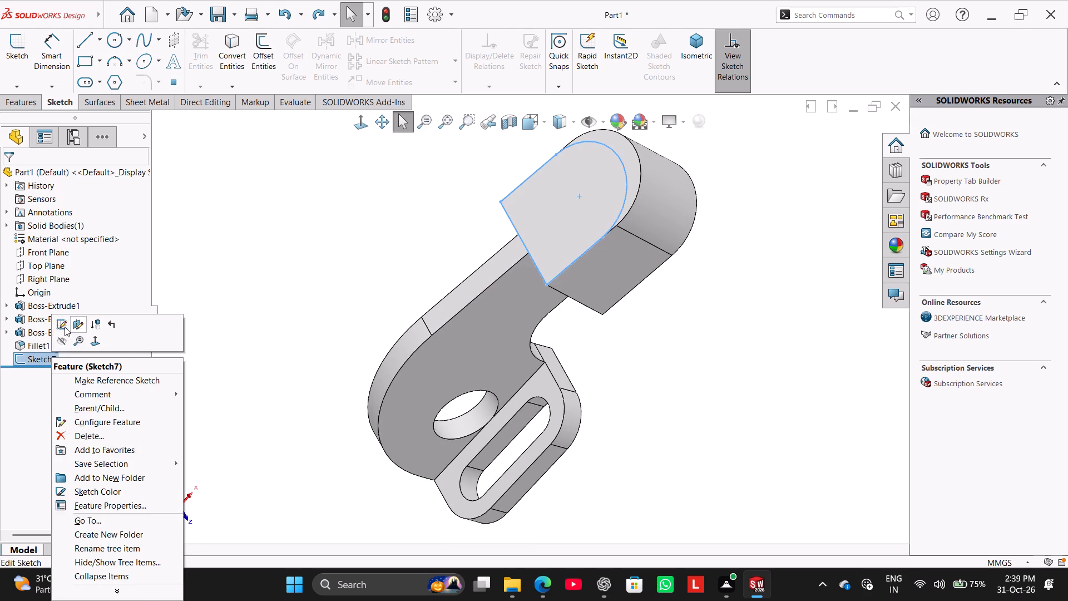
pyautogui.click(64, 326)
pyautogui.click(235, 275)
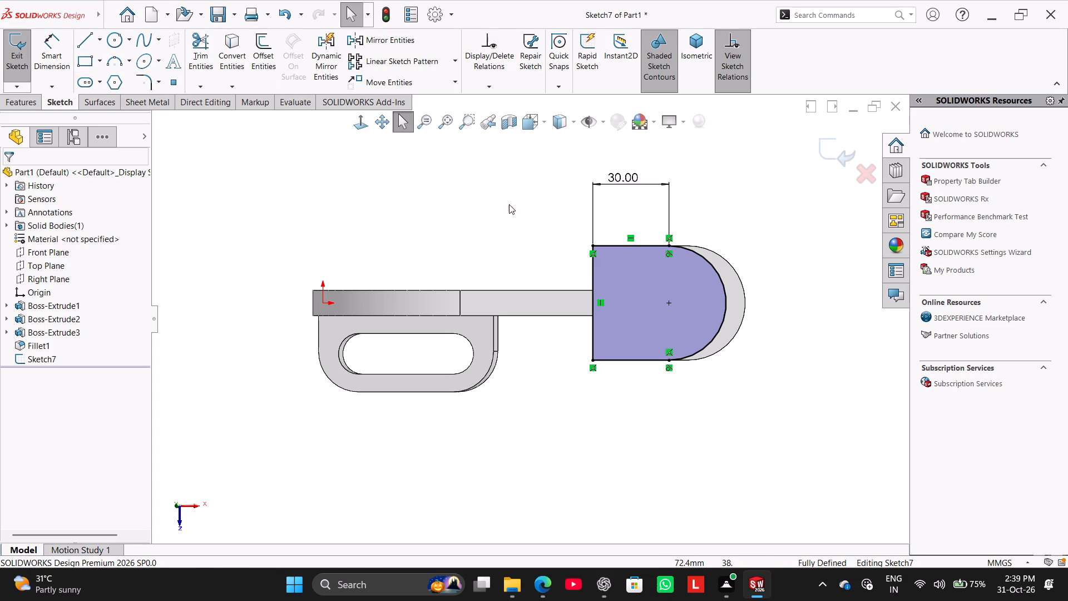
pyautogui.moveTo(517, 204); pyautogui.dragTo(510, 247, button='middle')
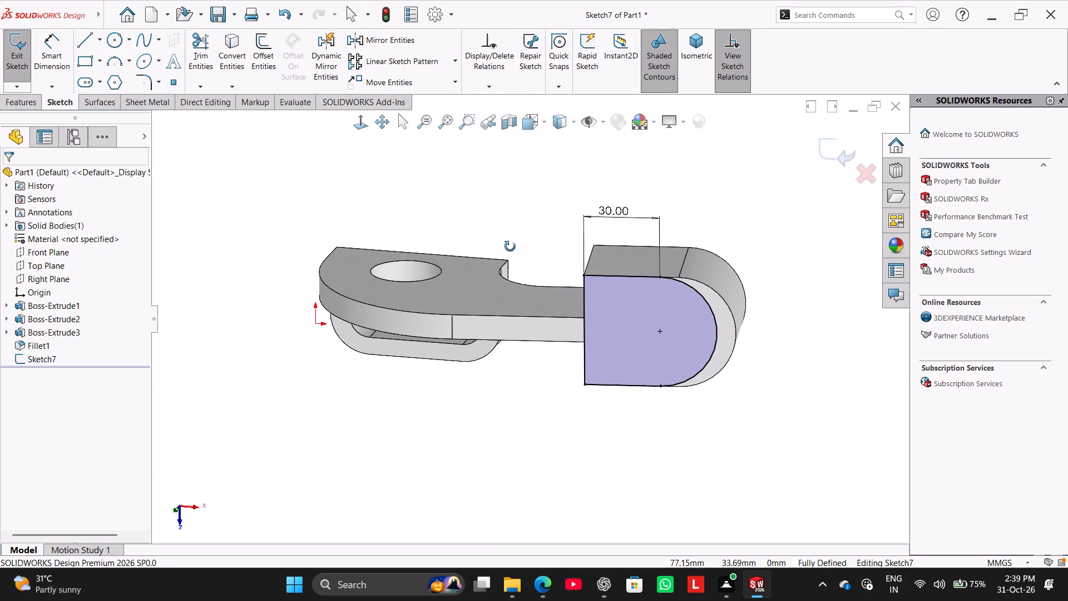
pyautogui.moveTo(510, 247); pyautogui.dragTo(513, 247, button='middle')
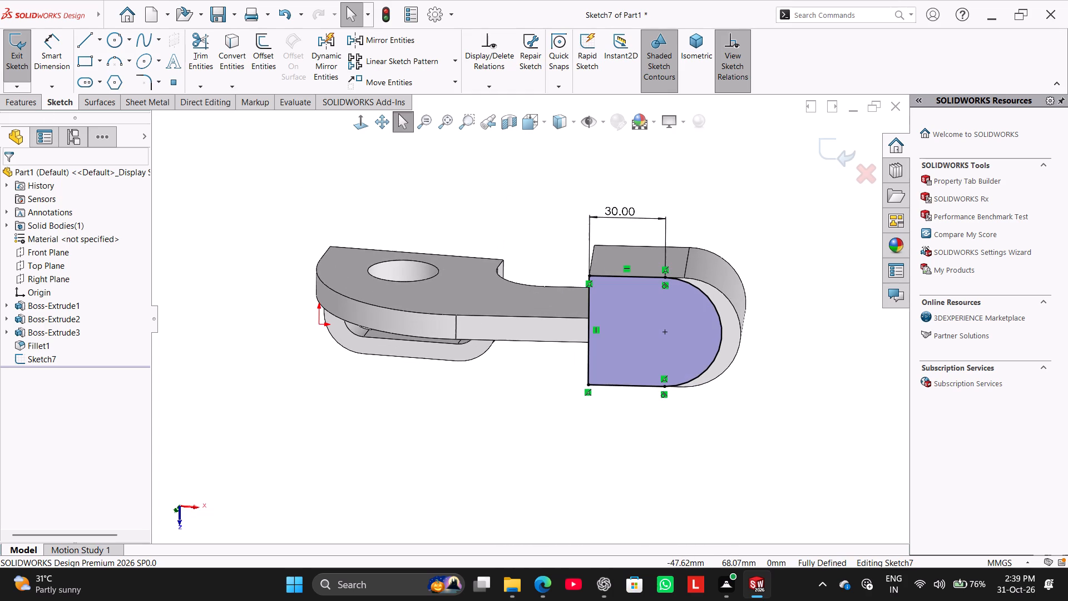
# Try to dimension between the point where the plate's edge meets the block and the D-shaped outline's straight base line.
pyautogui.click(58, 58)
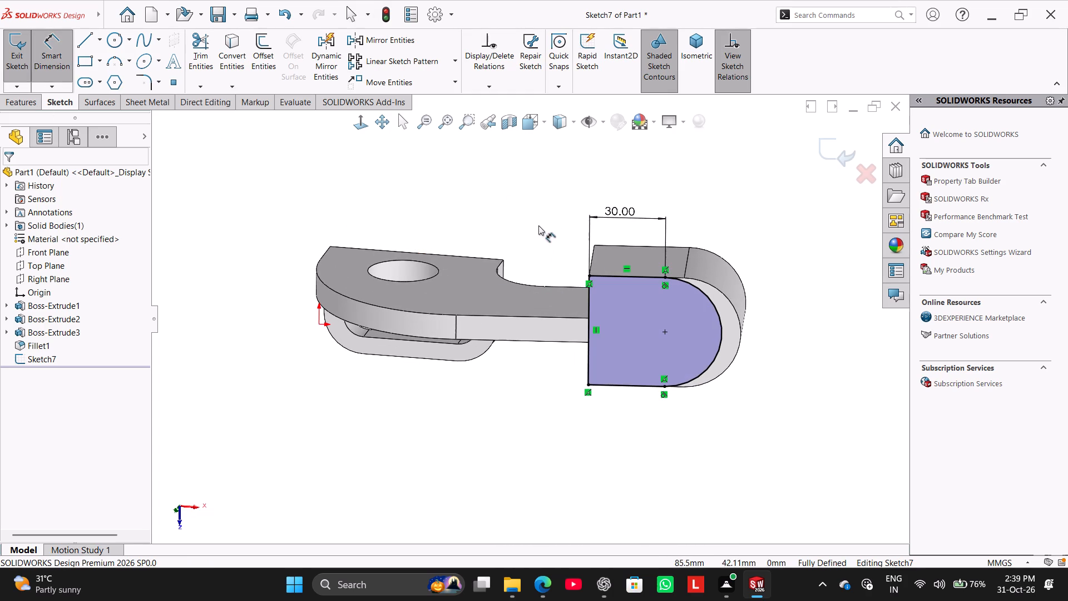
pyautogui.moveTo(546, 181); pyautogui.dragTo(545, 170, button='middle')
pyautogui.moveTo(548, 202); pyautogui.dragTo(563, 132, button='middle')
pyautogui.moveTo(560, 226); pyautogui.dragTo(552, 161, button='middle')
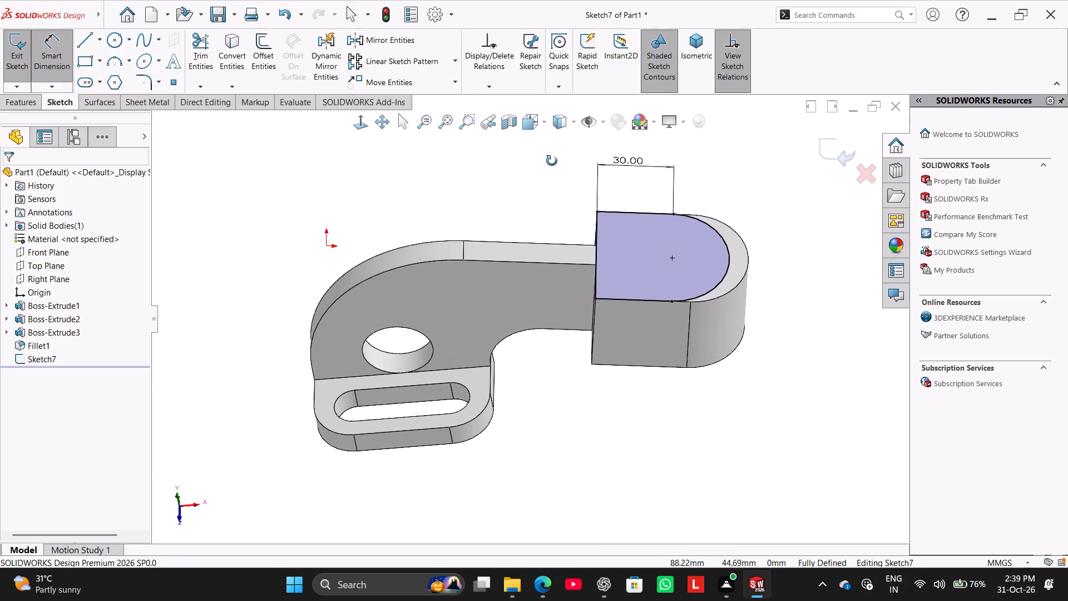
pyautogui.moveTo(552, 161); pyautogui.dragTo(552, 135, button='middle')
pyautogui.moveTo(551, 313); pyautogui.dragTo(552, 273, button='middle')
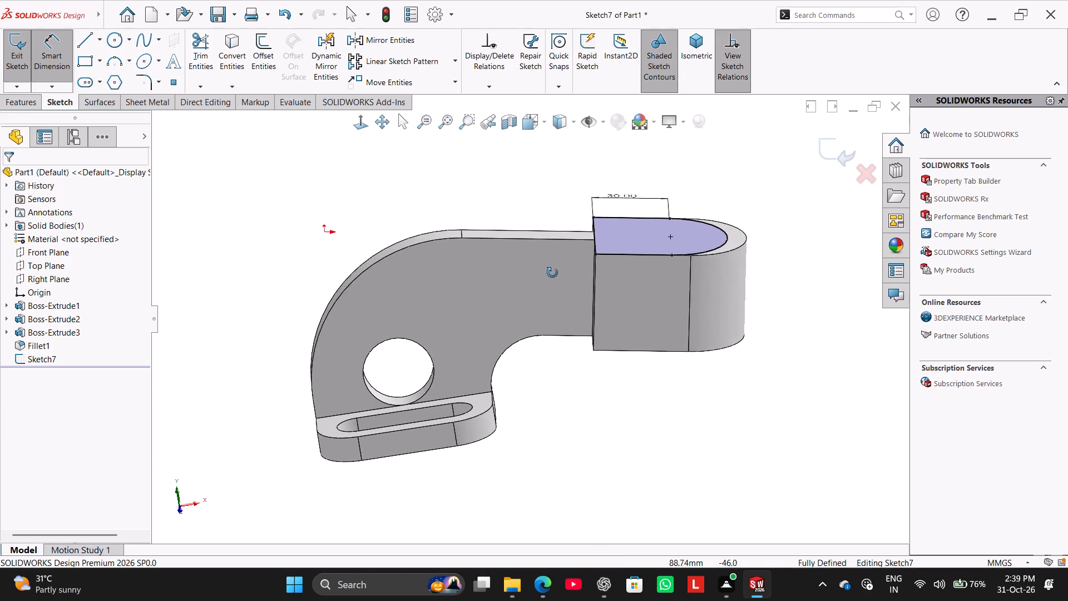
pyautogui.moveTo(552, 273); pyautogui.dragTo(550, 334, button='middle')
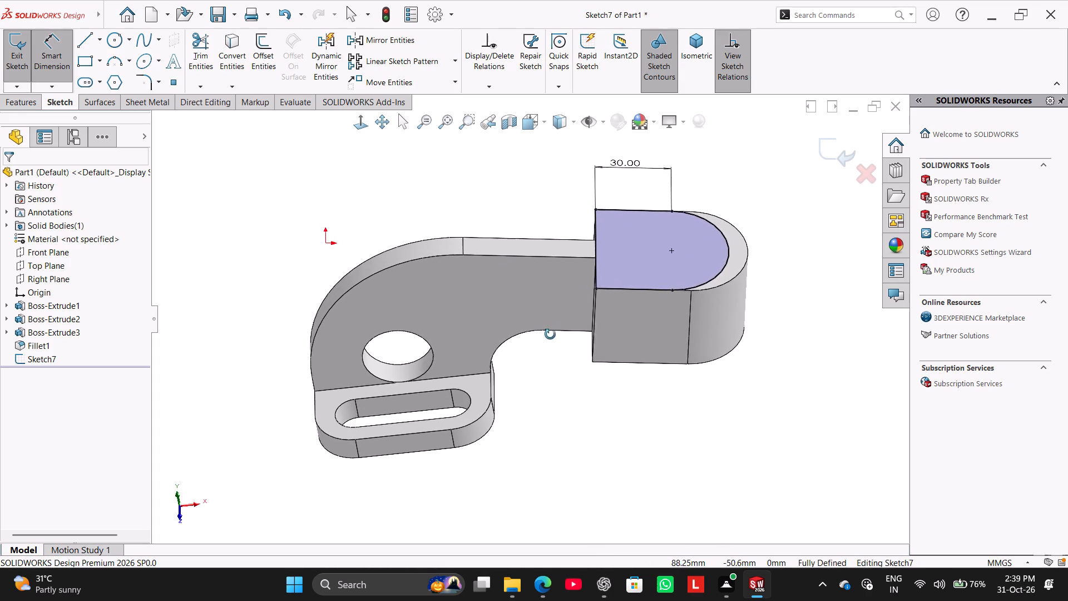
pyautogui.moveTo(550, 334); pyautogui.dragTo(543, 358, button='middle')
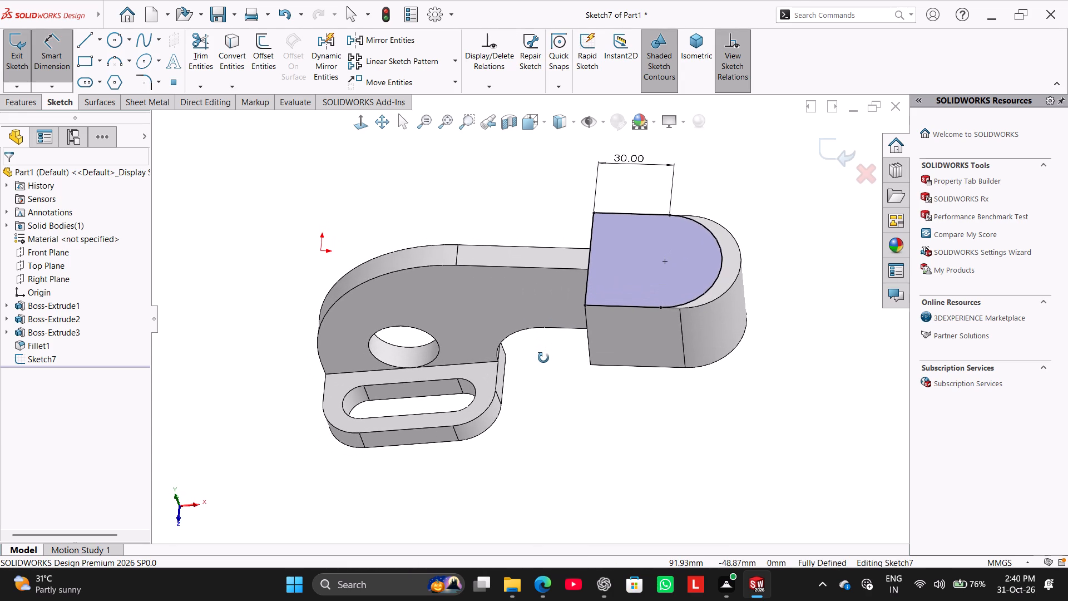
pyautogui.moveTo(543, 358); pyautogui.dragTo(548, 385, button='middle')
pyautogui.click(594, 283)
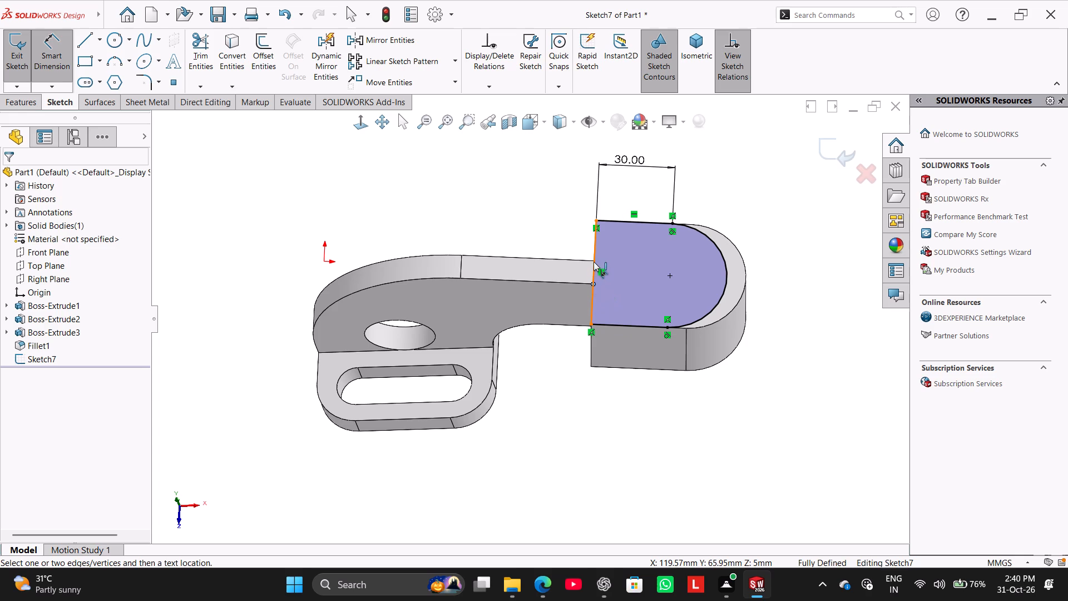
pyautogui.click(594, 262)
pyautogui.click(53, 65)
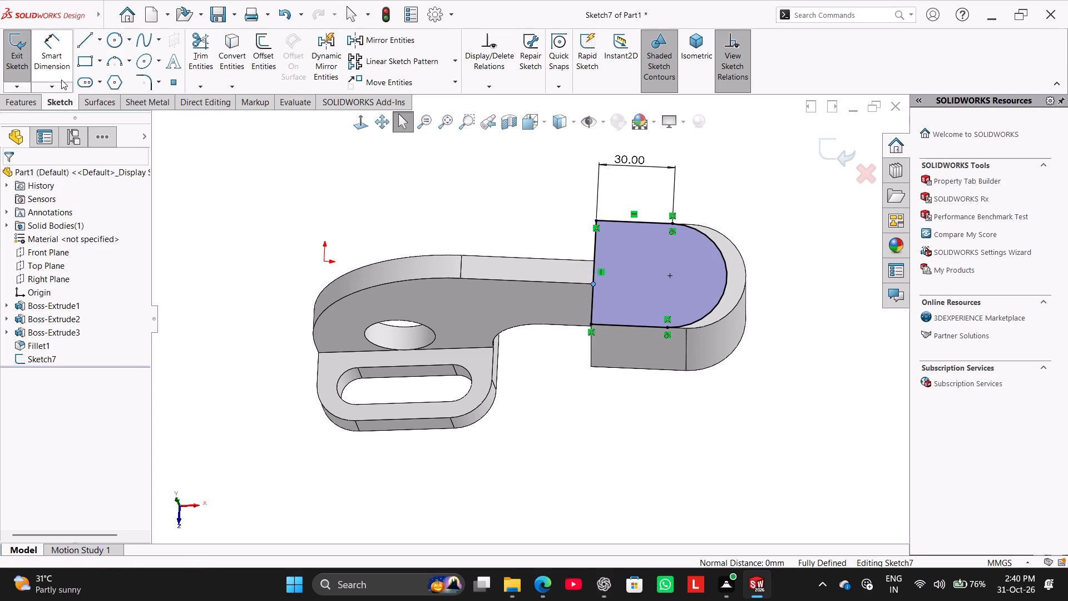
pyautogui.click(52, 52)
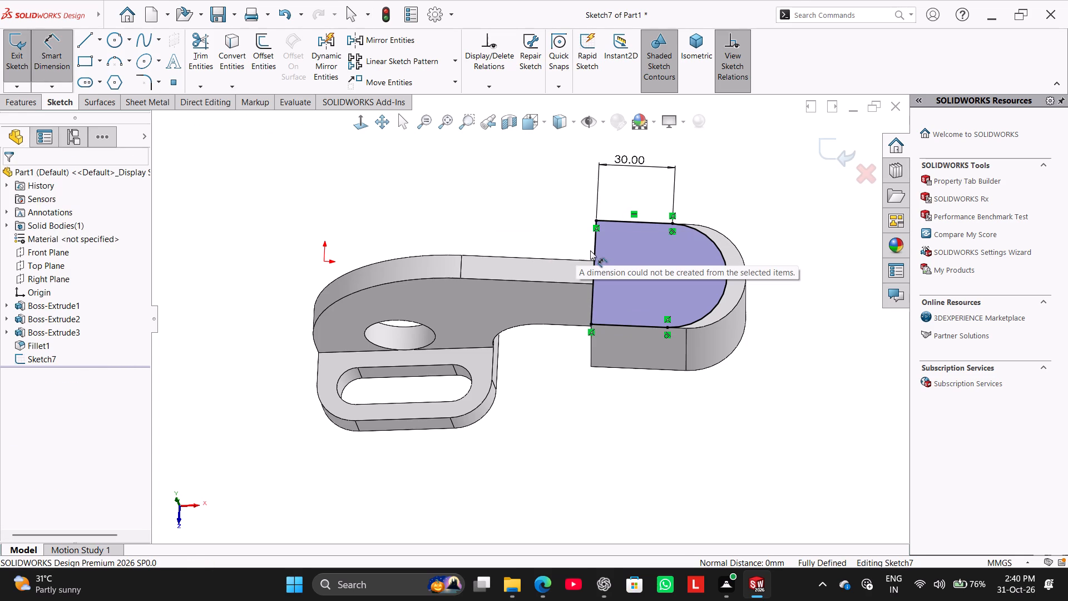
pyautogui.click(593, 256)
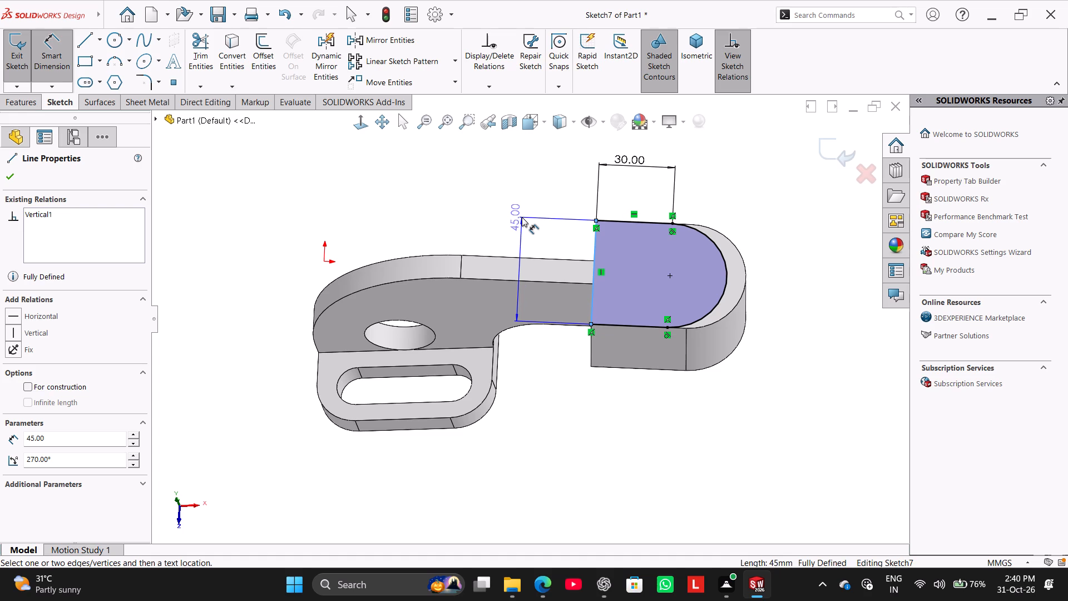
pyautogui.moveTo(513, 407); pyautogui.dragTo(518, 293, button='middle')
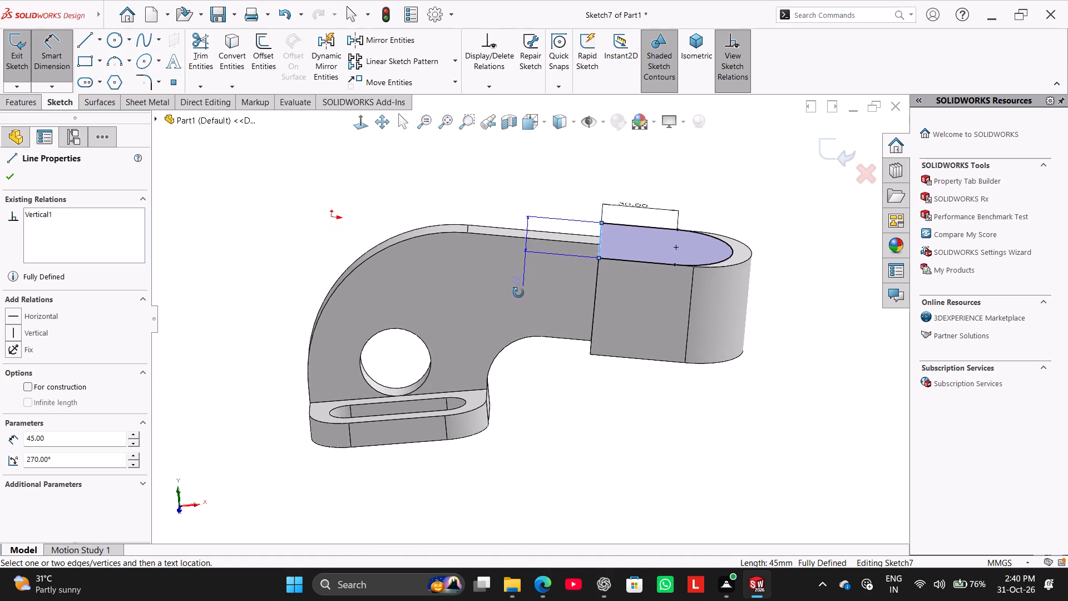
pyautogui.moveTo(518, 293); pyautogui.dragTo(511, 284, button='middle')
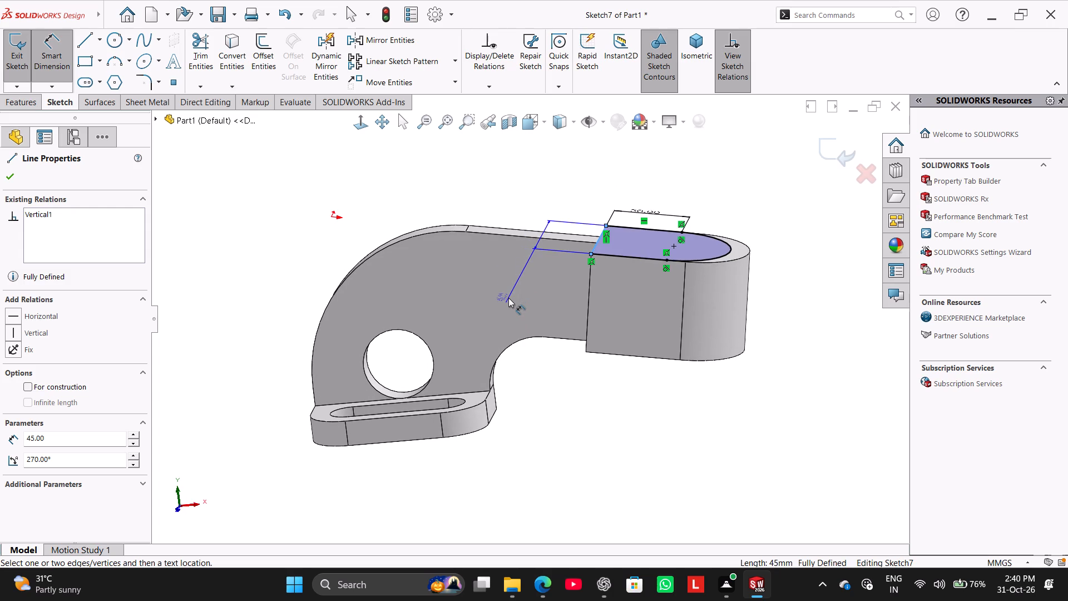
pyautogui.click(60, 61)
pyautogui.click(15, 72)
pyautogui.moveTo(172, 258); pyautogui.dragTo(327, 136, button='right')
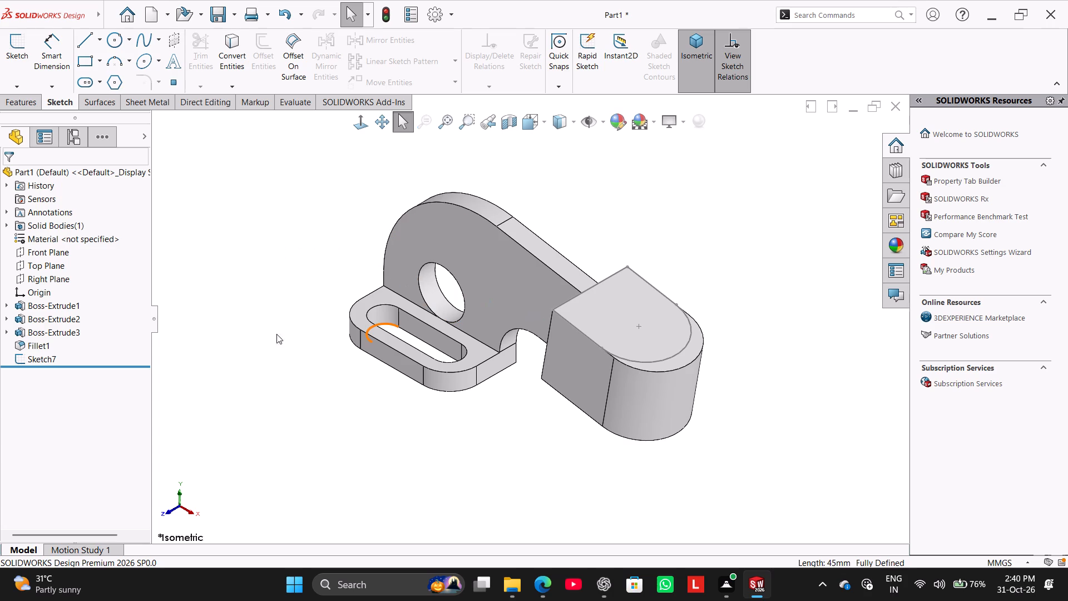
# Undo the D-shaped sketch on the block's upper face step by step, removing its dimension, lines, arc and the sketch itself.
pyautogui.click(284, 17)
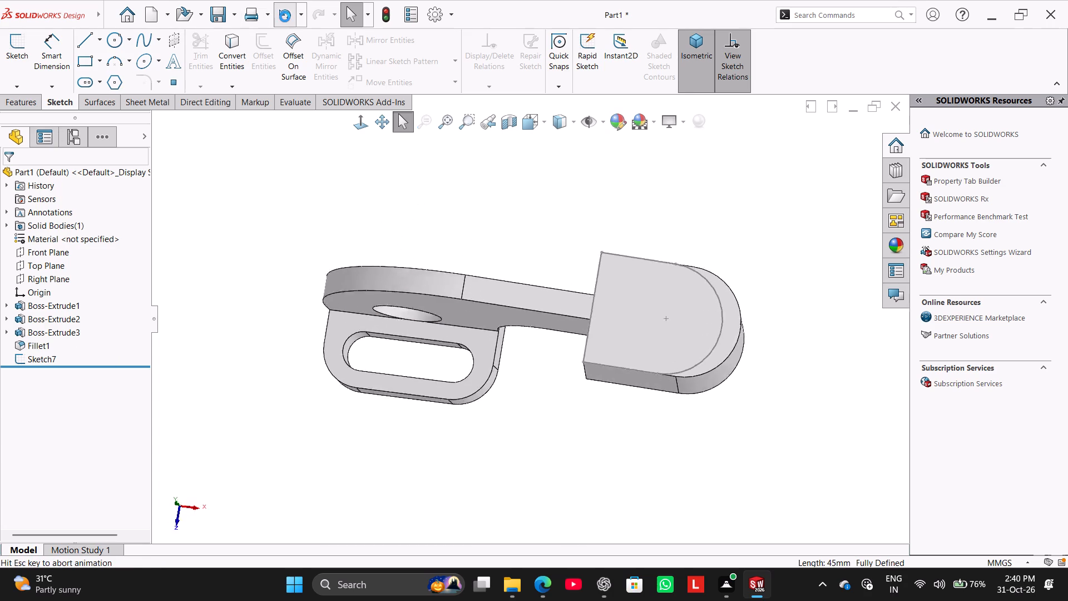
pyautogui.click(285, 17)
pyautogui.click(285, 17)
pyautogui.click(285, 17)
pyautogui.click(285, 17)
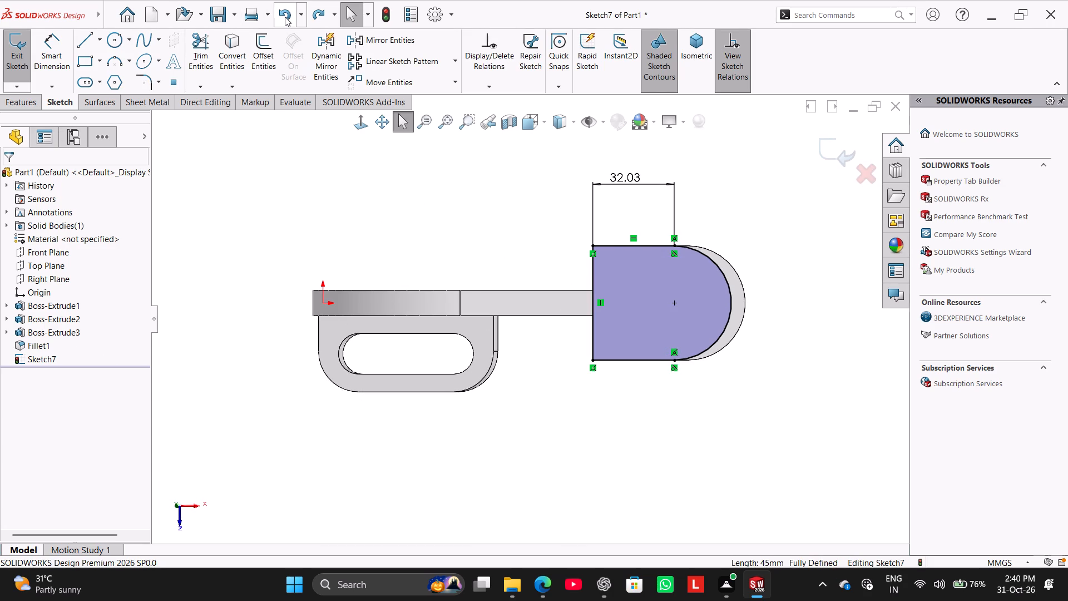
pyautogui.click(285, 17)
pyautogui.click(285, 17)
pyautogui.click(285, 17)
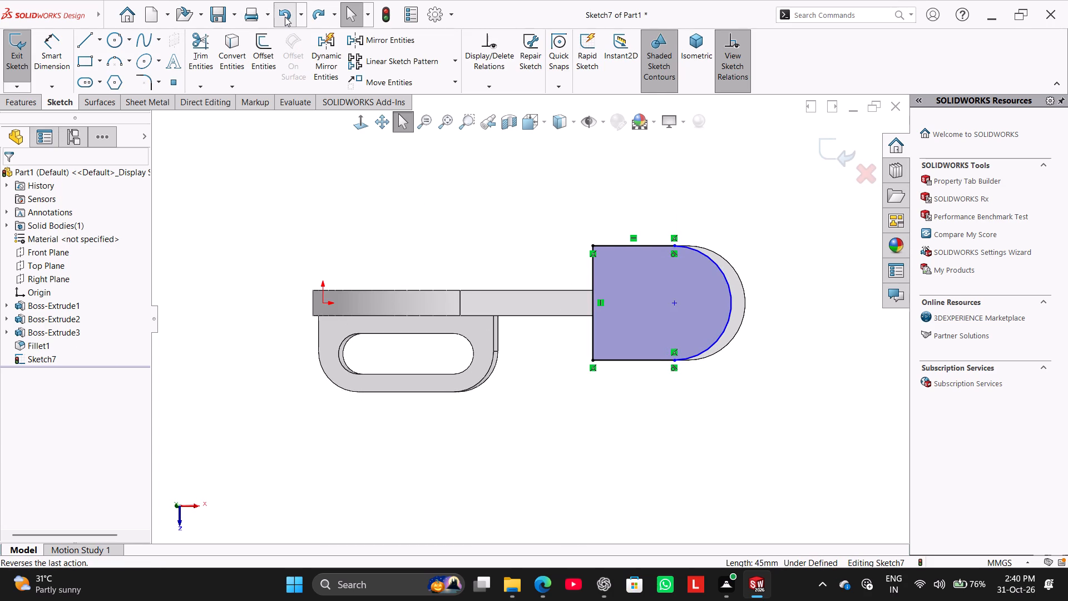
pyautogui.click(285, 17)
pyautogui.click(285, 17)
pyautogui.click(285, 17)
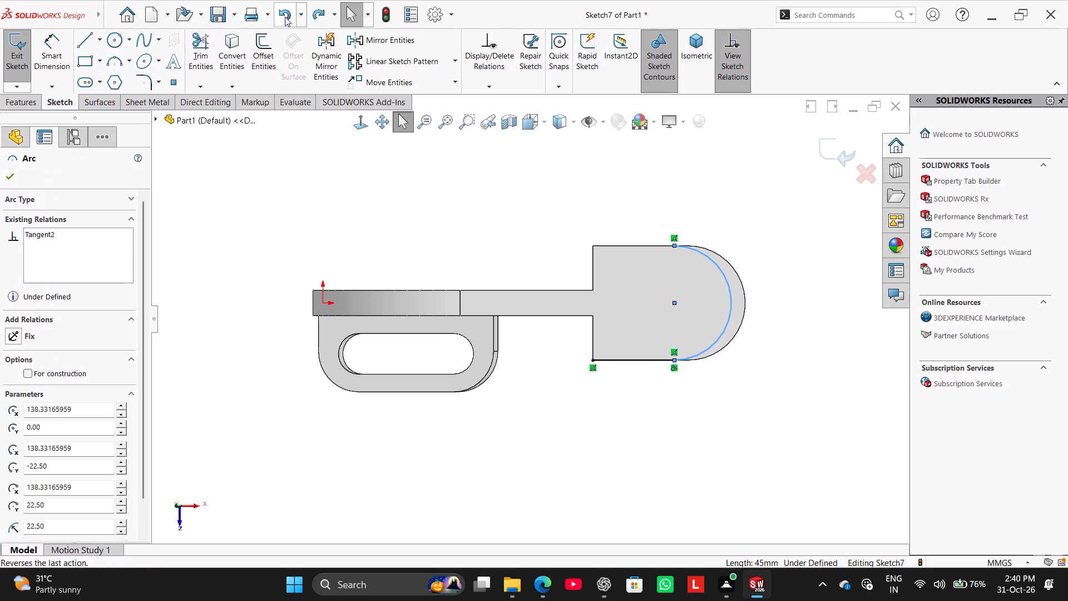
pyautogui.click(285, 17)
pyautogui.click(285, 17)
pyautogui.click(285, 17)
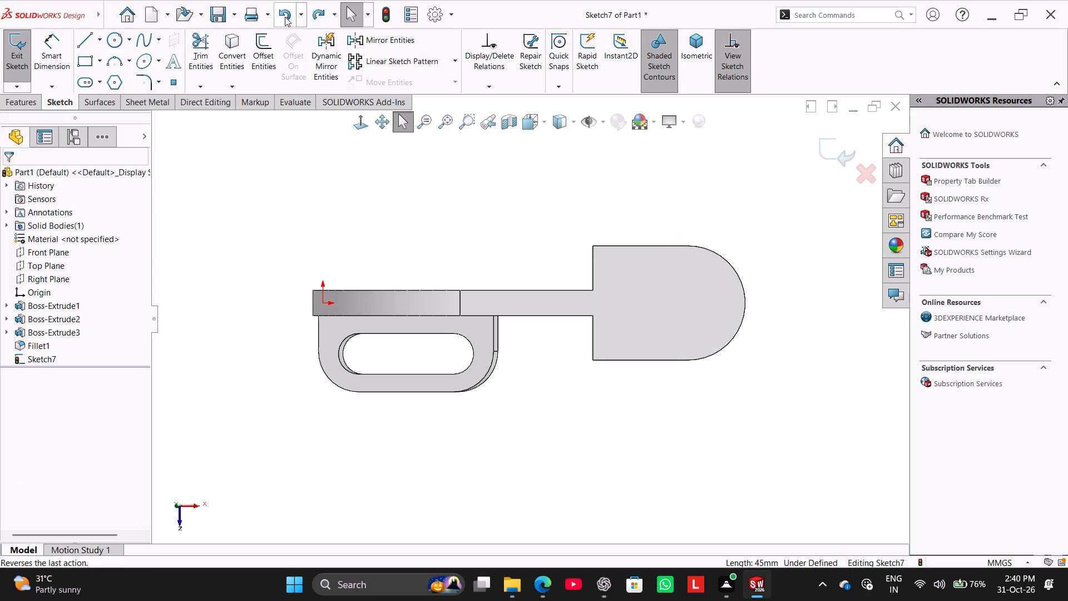
pyautogui.click(285, 17)
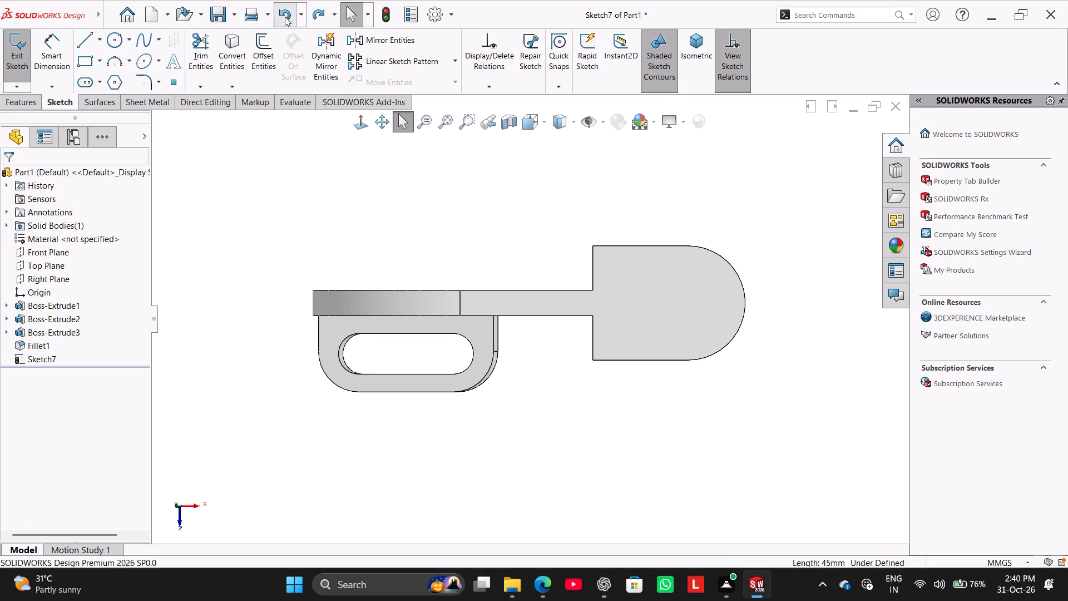
# Delete the full round fillet feature from the free end of the block.
pyautogui.moveTo(252, 311); pyautogui.dragTo(245, 184, button='middle')
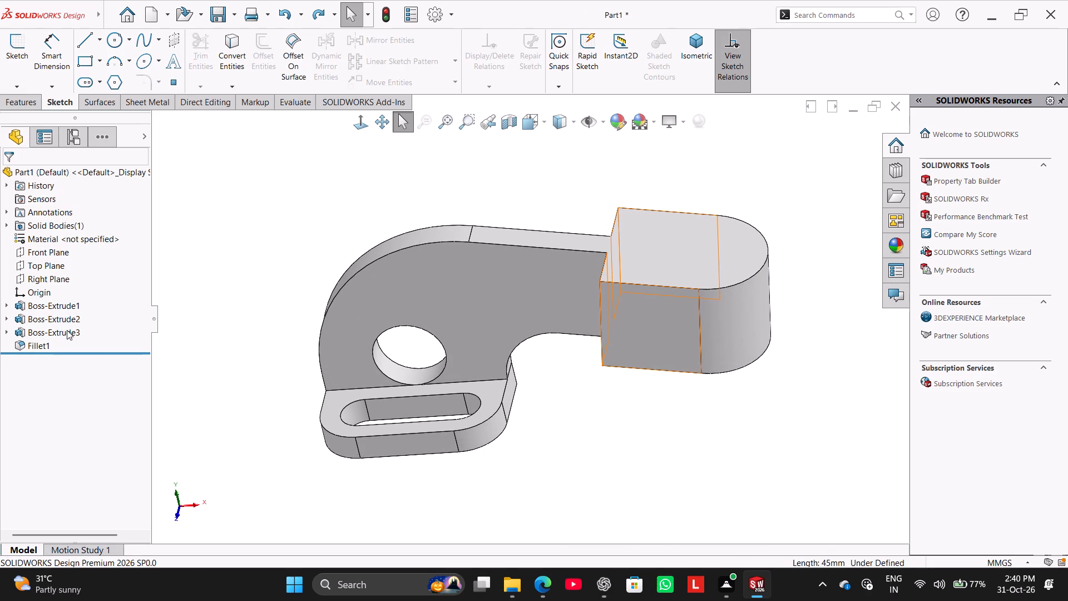
pyautogui.rightClick(67, 330)
pyautogui.click(231, 218)
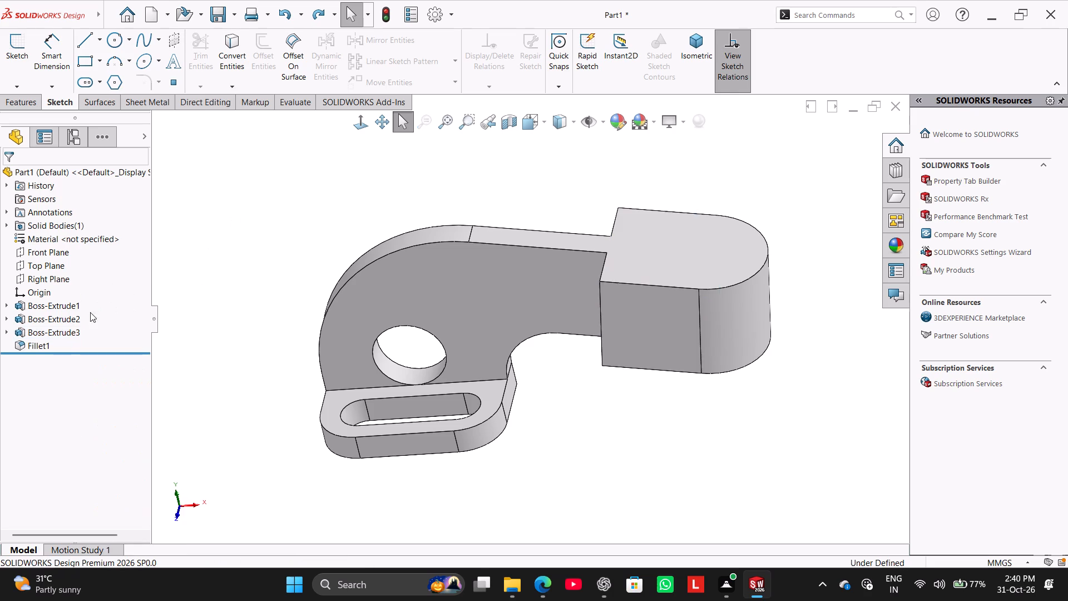
pyautogui.rightClick(42, 344)
pyautogui.click(89, 404)
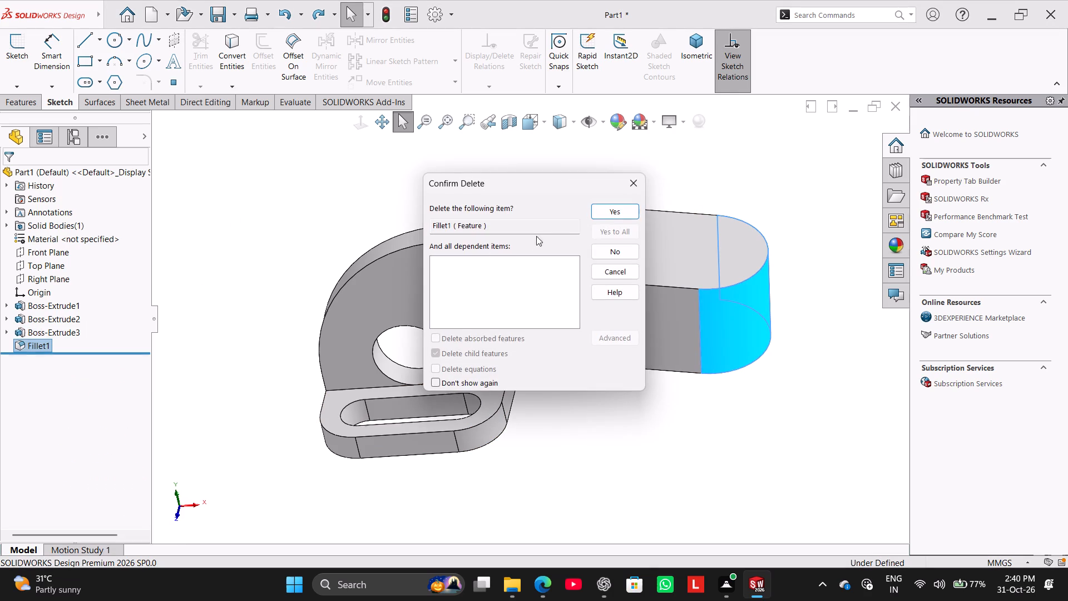
pyautogui.click(607, 209)
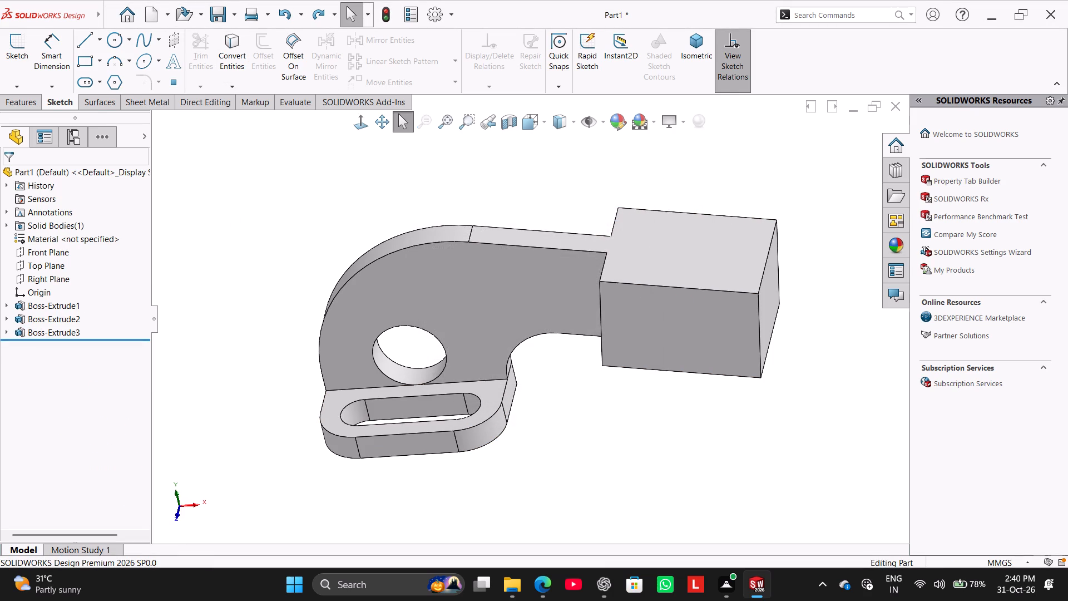
# Add a full round fillet to the block with its end face as center and its top and bottom faces as sides.
pyautogui.click(32, 102)
pyautogui.click(379, 43)
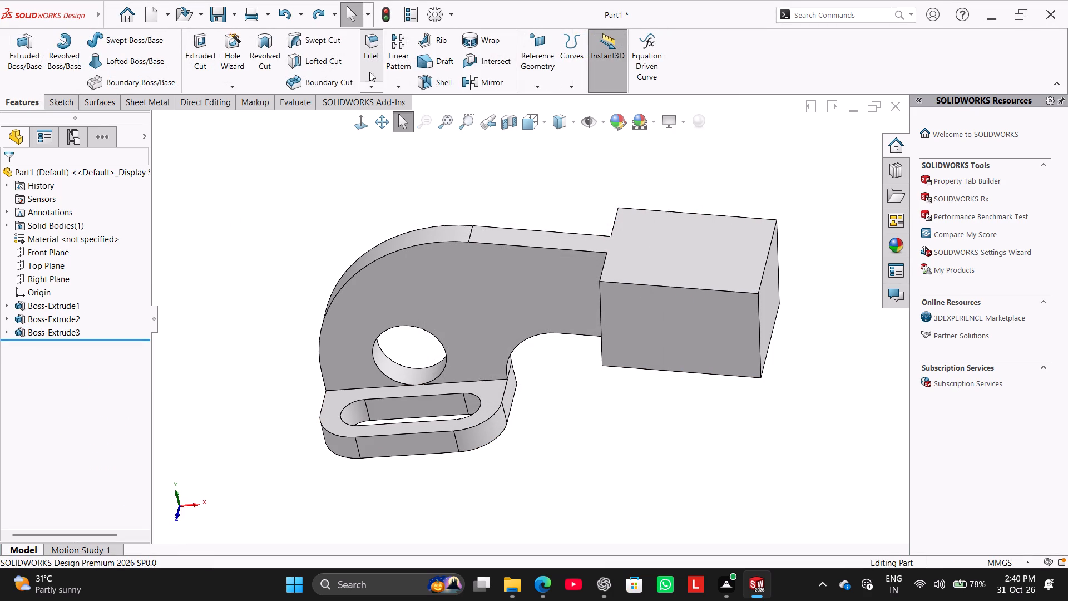
pyautogui.click(95, 234)
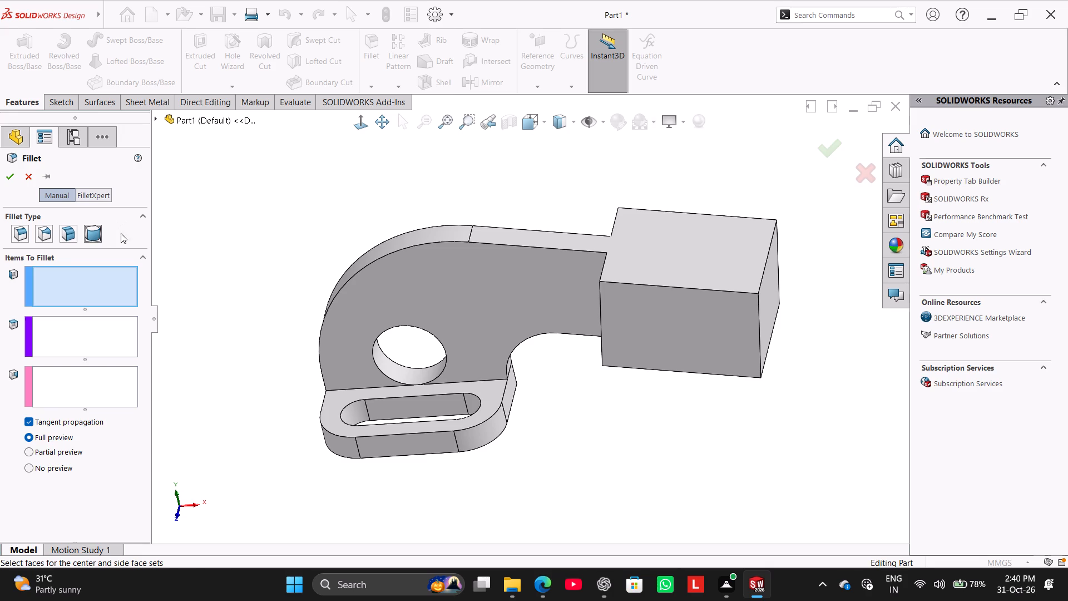
pyautogui.moveTo(273, 297); pyautogui.dragTo(409, 165, button='right')
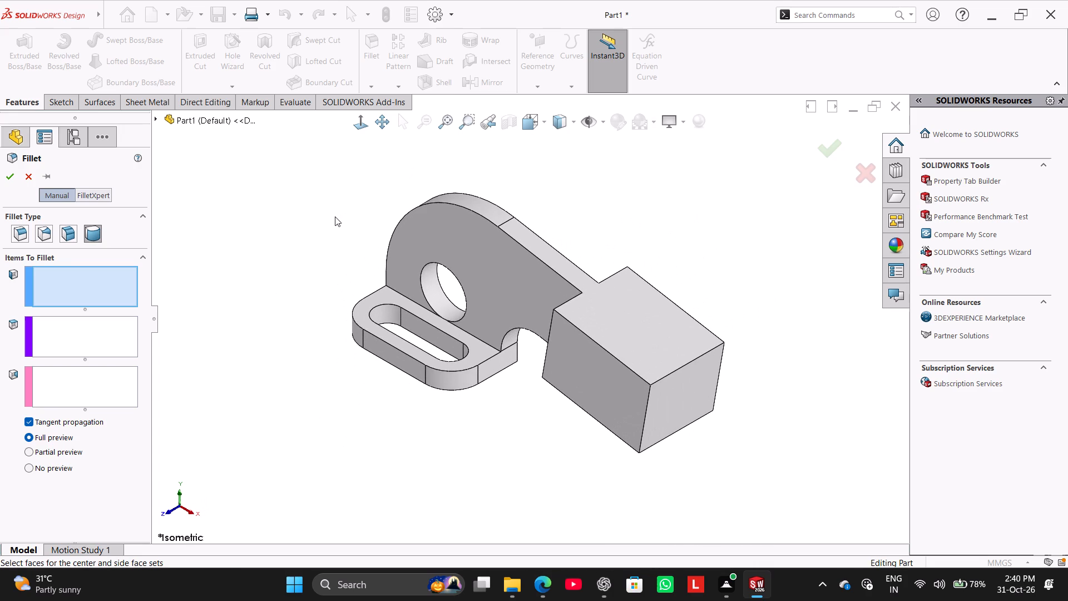
pyautogui.click(644, 331)
pyautogui.click(85, 334)
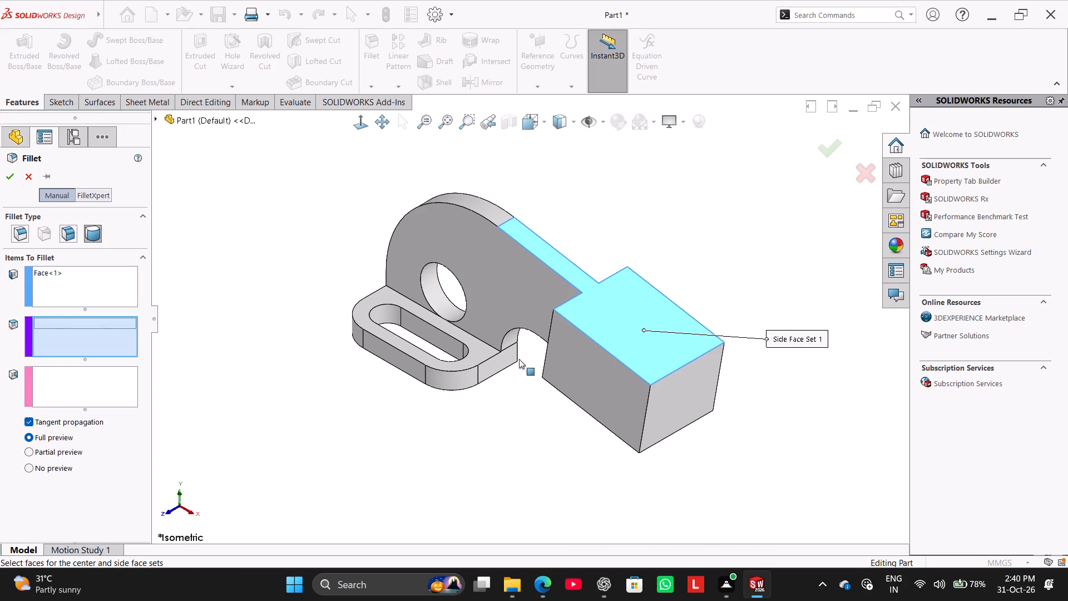
pyautogui.click(683, 397)
pyautogui.click(110, 377)
pyautogui.moveTo(462, 488); pyautogui.dragTo(474, 408, button='middle')
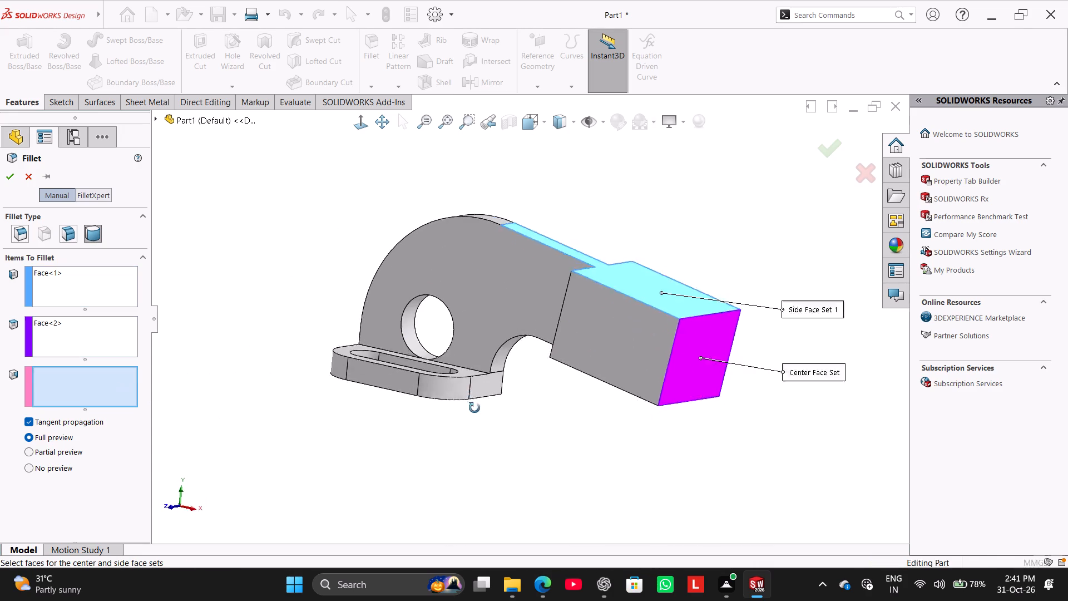
pyautogui.moveTo(474, 408); pyautogui.dragTo(473, 351, button='middle')
pyautogui.click(660, 351)
pyautogui.moveTo(401, 247); pyautogui.dragTo(429, 328, button='middle')
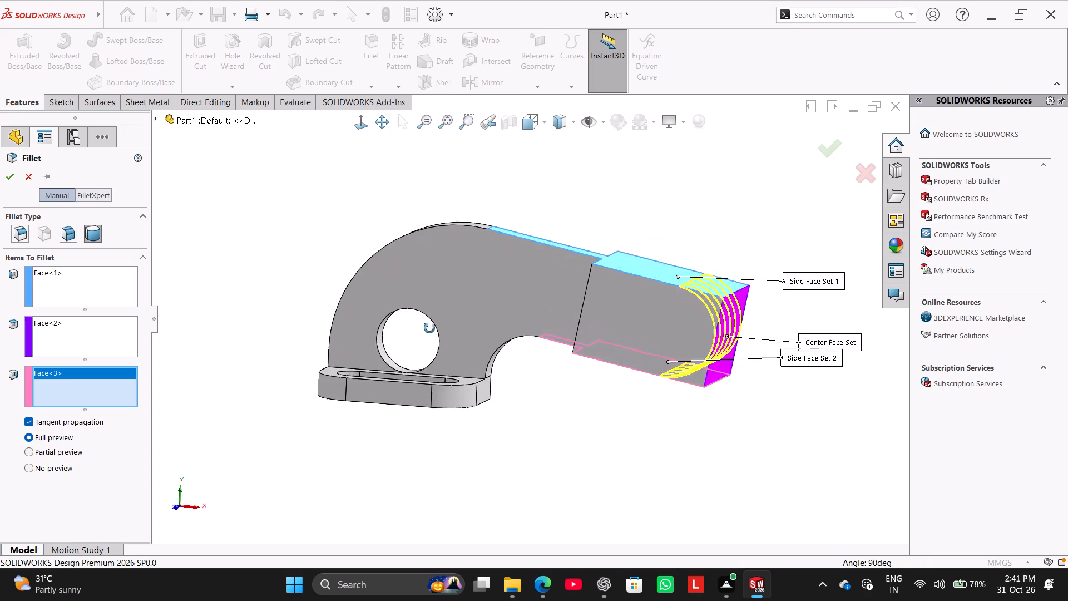
pyautogui.moveTo(429, 328); pyautogui.dragTo(422, 345, button='middle')
pyautogui.click(12, 181)
pyautogui.click(248, 176)
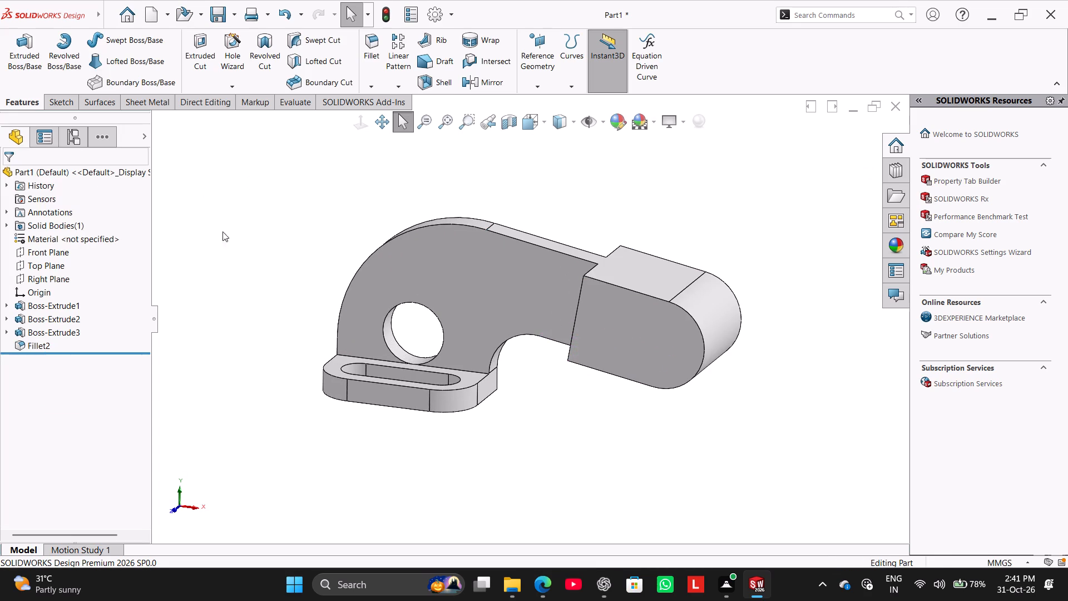
# Set the block's extrusion depth to 50 mm.
pyautogui.rightClick(58, 336)
pyautogui.click(77, 304)
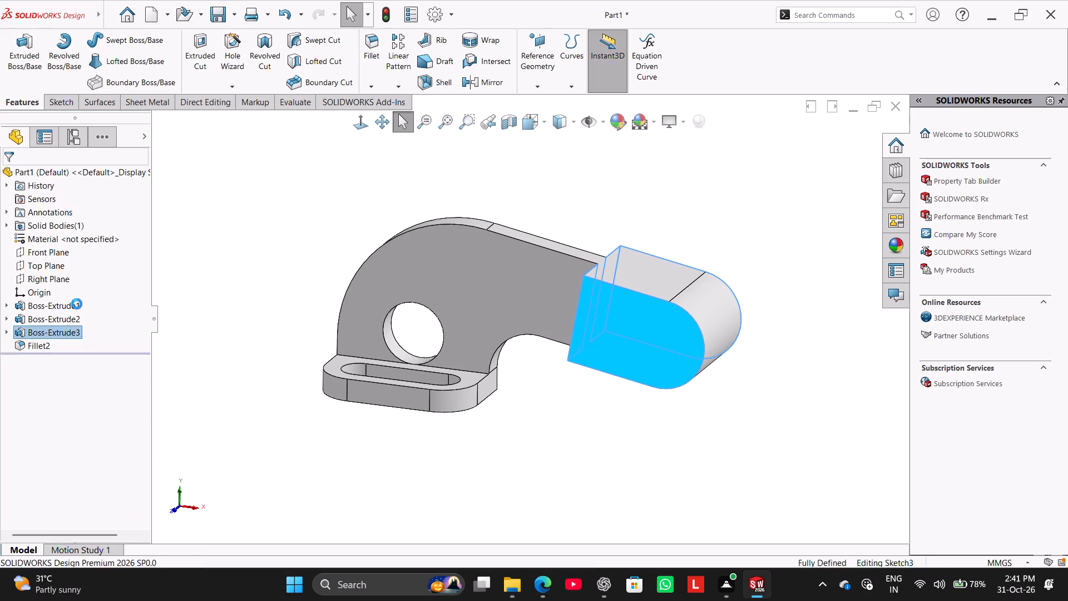
pyautogui.write('50')
pyautogui.press('Return')
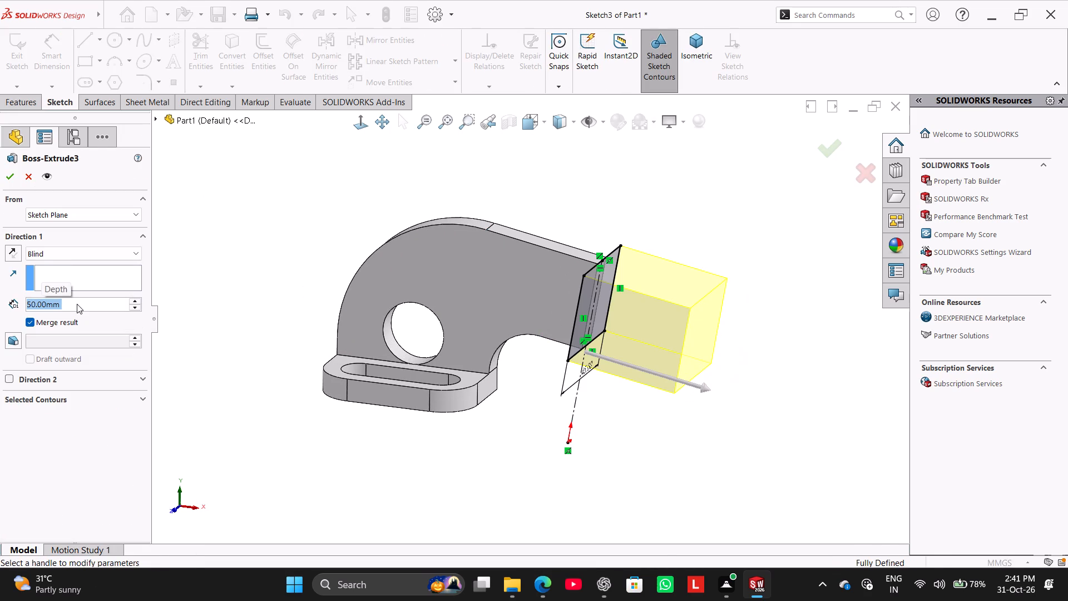
pyautogui.click(10, 177)
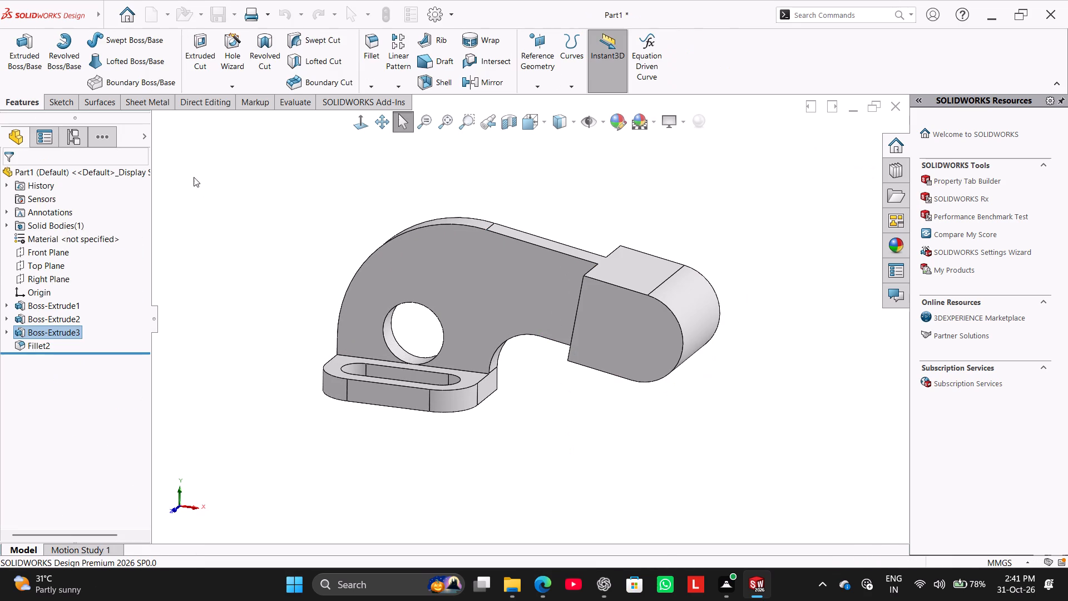
pyautogui.click(226, 175)
# Check the length of the block's straight upper edge and the radius of its rounded end.
pyautogui.click(618, 285)
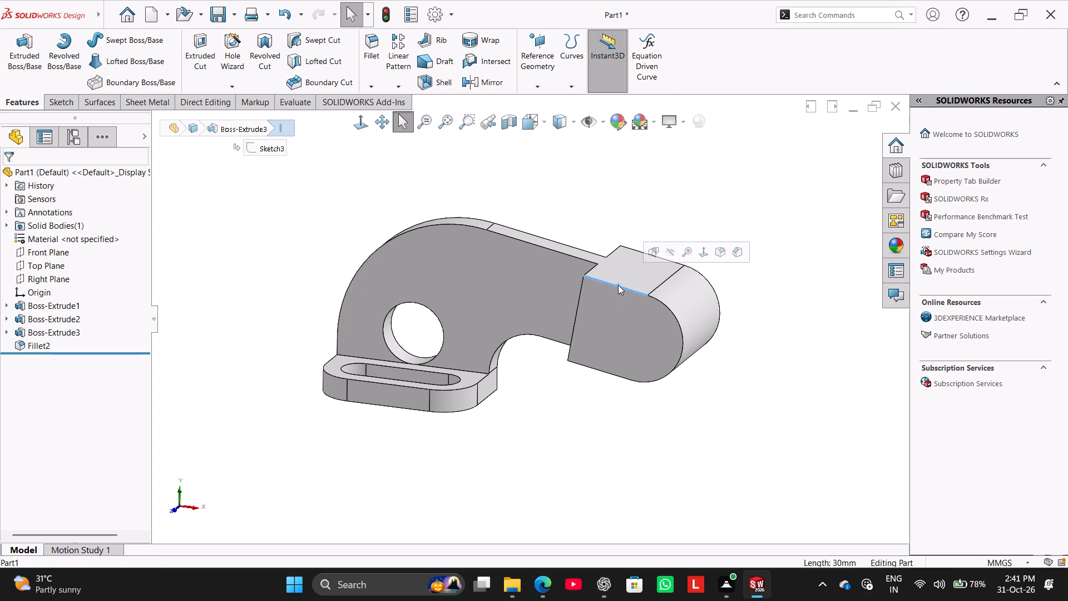
pyautogui.click(582, 449)
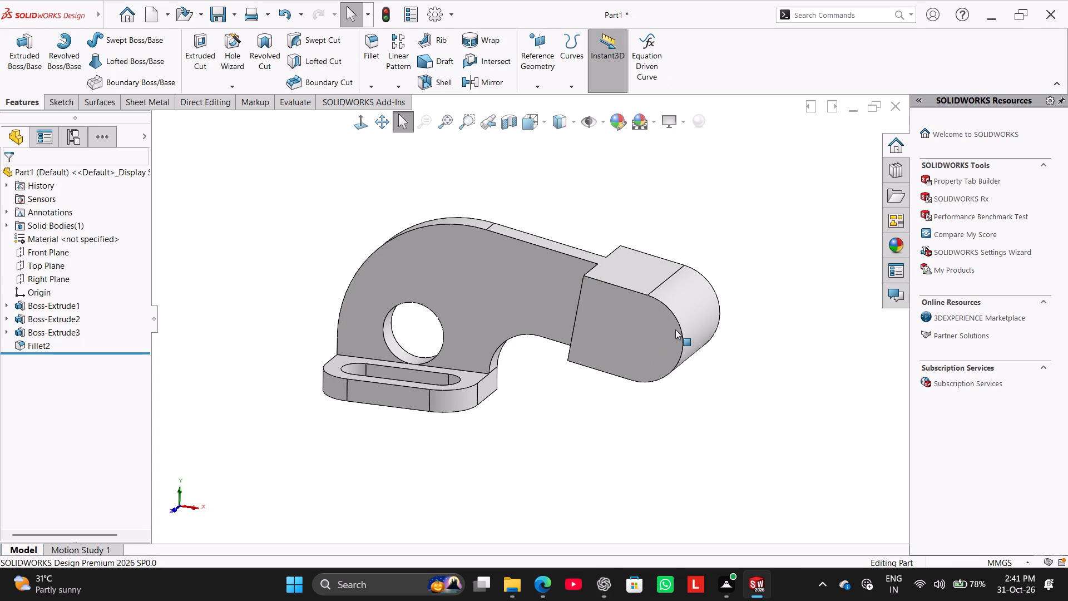
pyautogui.click(684, 338)
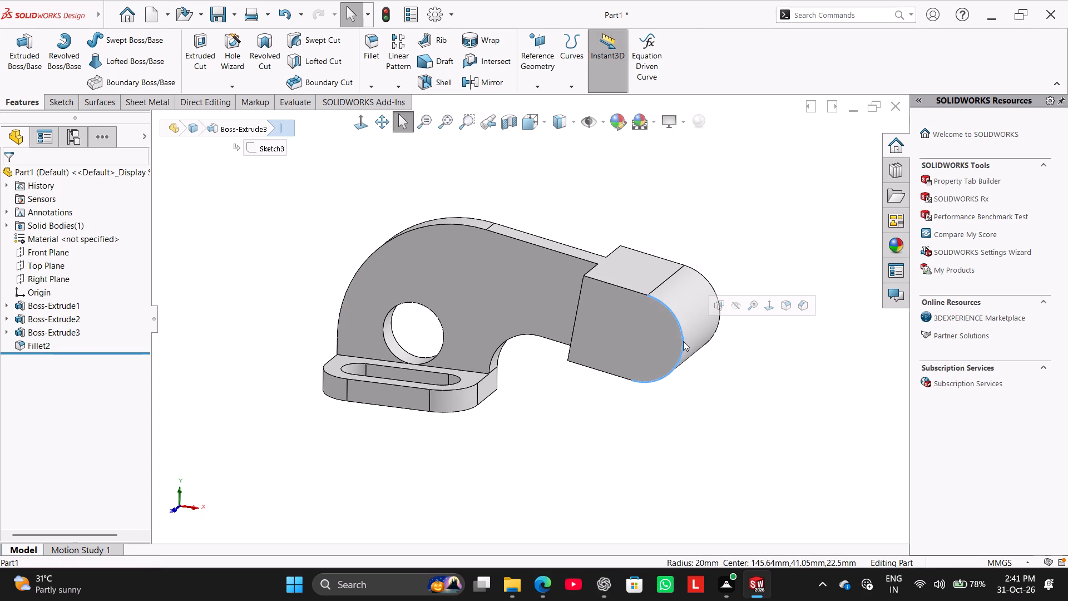
pyautogui.click(601, 445)
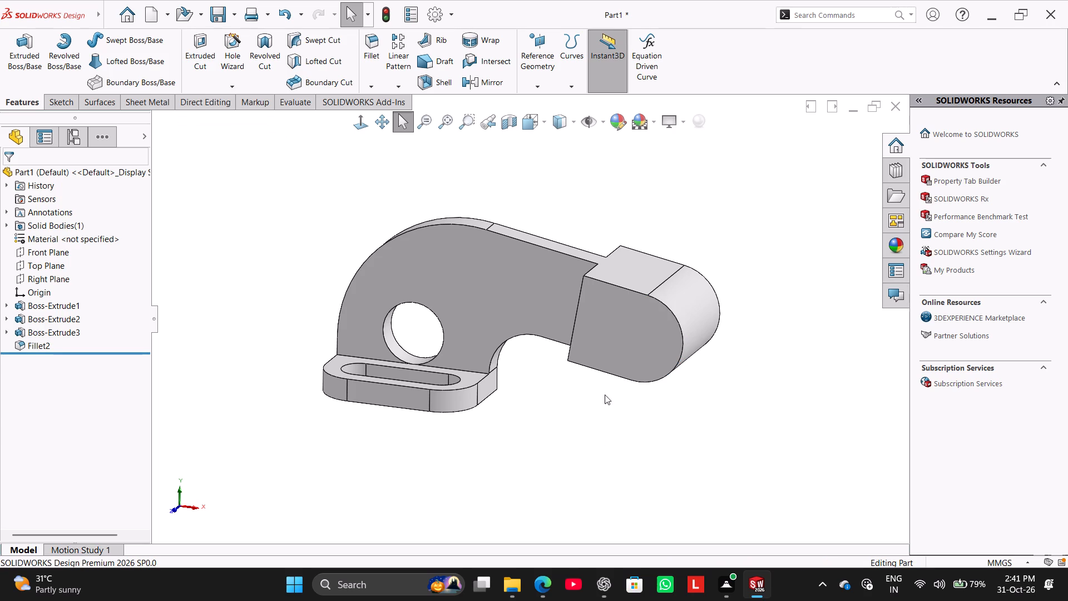
pyautogui.click(605, 372)
pyautogui.click(593, 407)
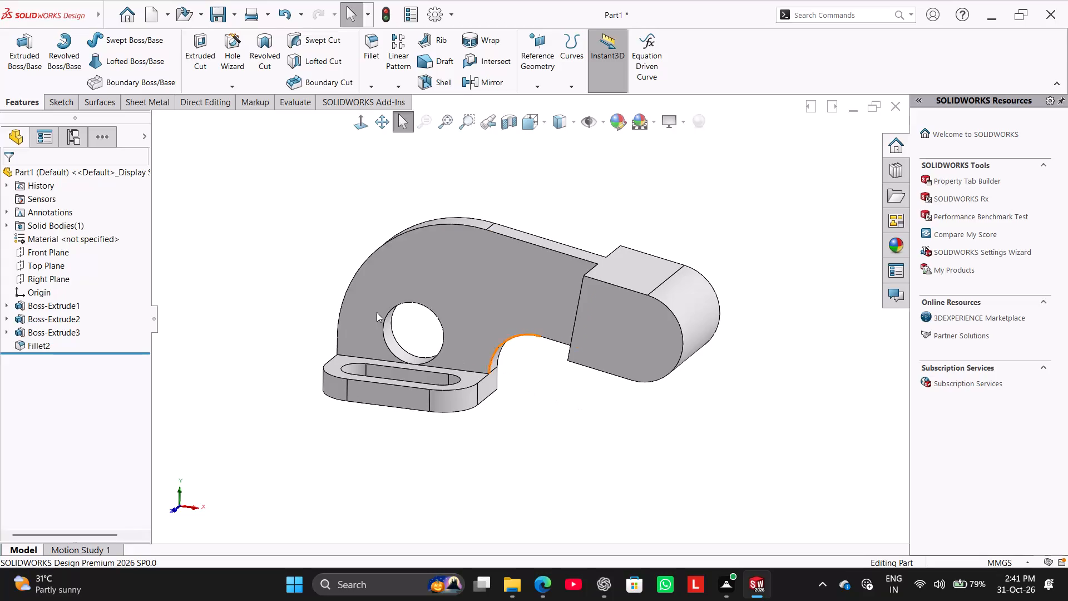
# Sketch a circle of about 20.7 mm diameter on the block's front side face, centred on the rounded end's arc center.
pyautogui.click(62, 103)
pyautogui.click(115, 38)
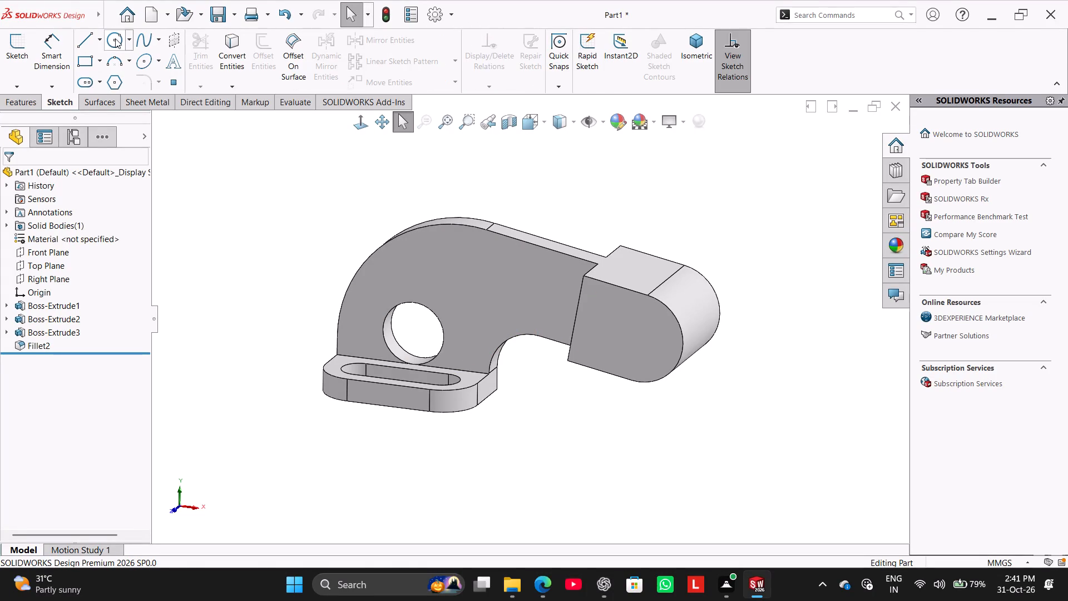
pyautogui.click(639, 325)
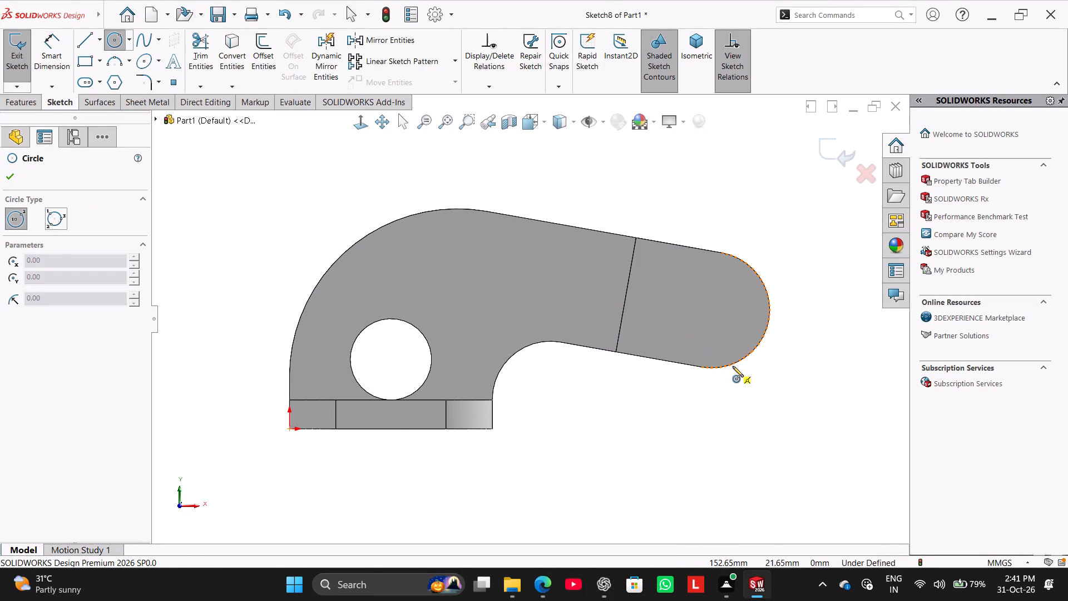
pyautogui.click(711, 308)
pyautogui.click(724, 337)
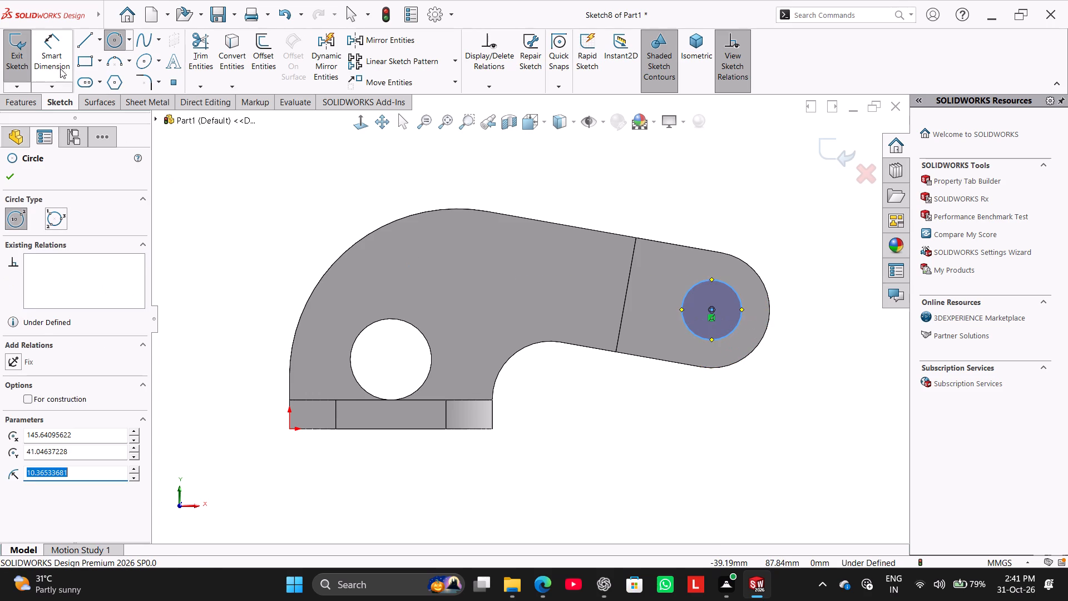
# Dimension the sketched circle on the block's side face to a diameter of 18 mm.
pyautogui.click(57, 65)
pyautogui.click(693, 286)
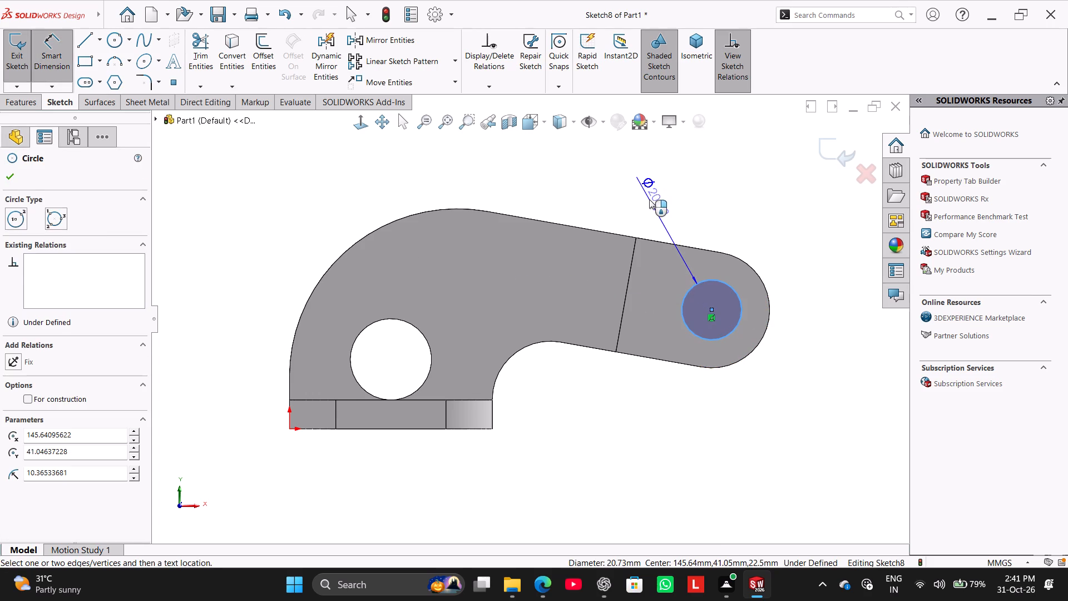
pyautogui.click(649, 199)
pyautogui.write('18')
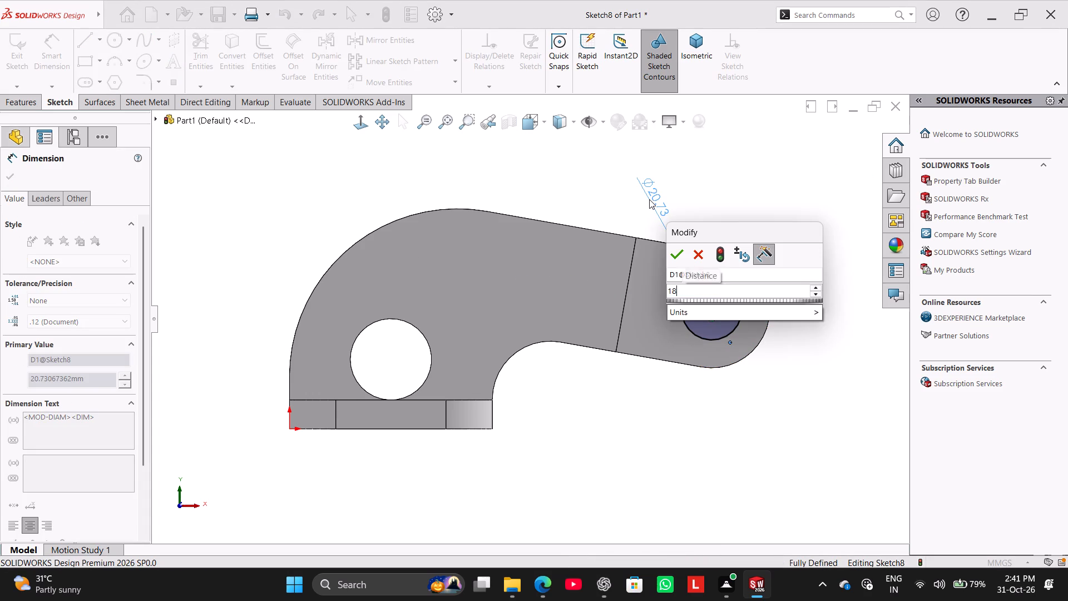
pyautogui.press('Return')
pyautogui.rightClick(697, 184)
pyautogui.click(724, 217)
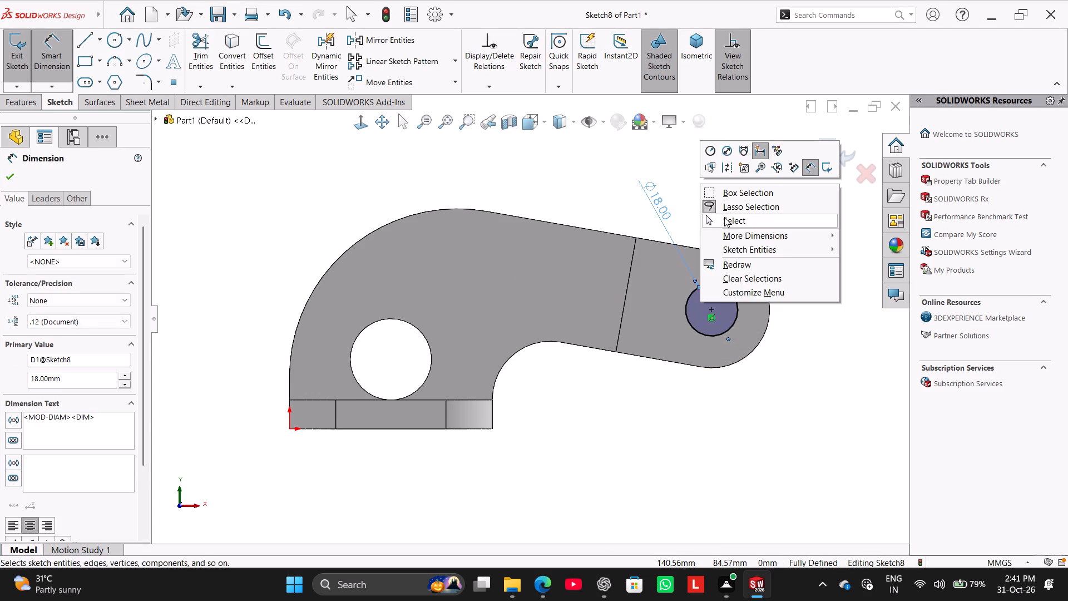
# Cut-extrude the 18 mm circle with a blind depth of 50 mm through the rounded block.
pyautogui.click(28, 102)
pyautogui.click(195, 51)
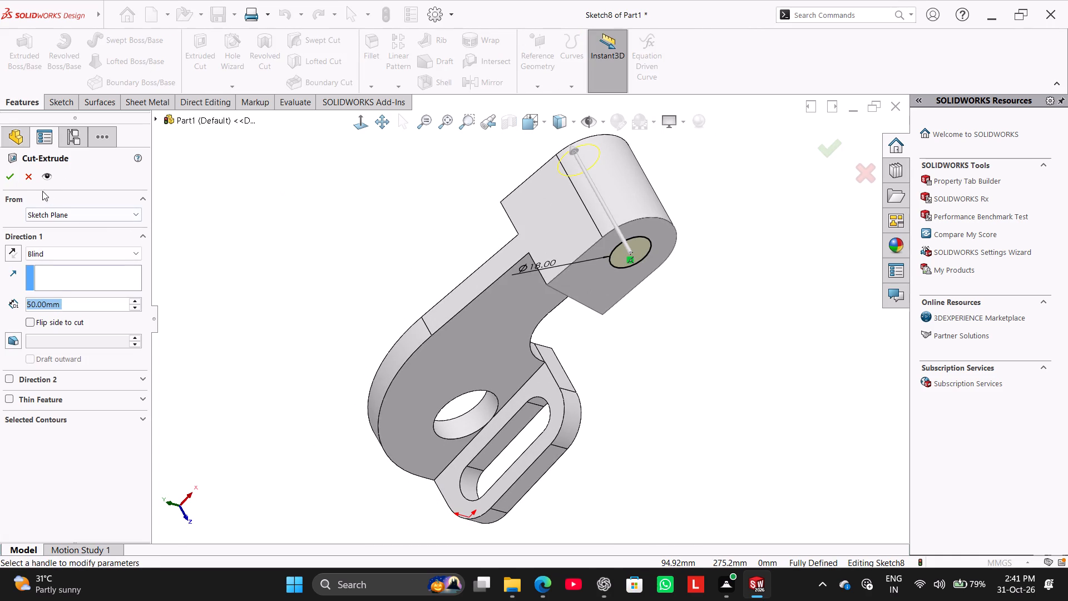
pyautogui.click(13, 177)
pyautogui.moveTo(239, 316); pyautogui.dragTo(318, 260, button='right')
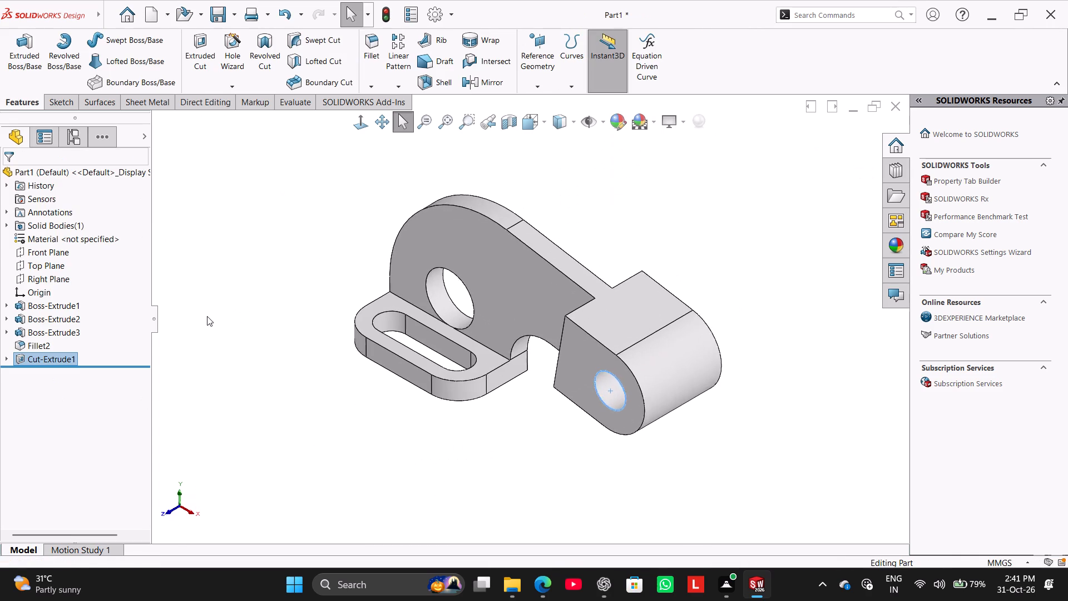
pyautogui.click(207, 316)
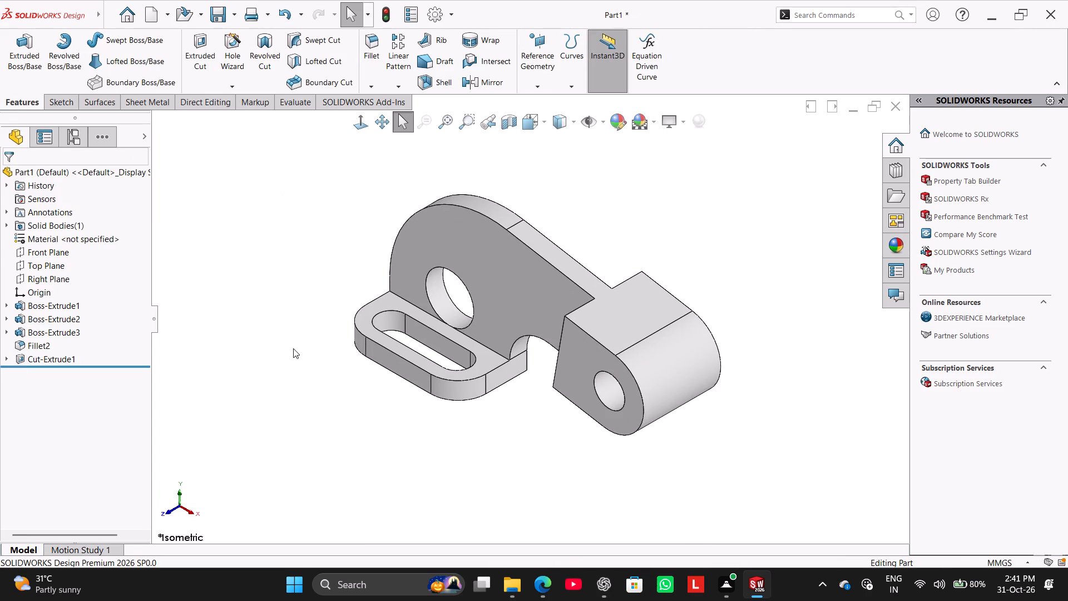
# Sketch a corner rectangle about 28.4 mm wide on the block's top face, extending past the rounded end.
pyautogui.rightClick(651, 313)
pyautogui.click(680, 301)
pyautogui.click(518, 196)
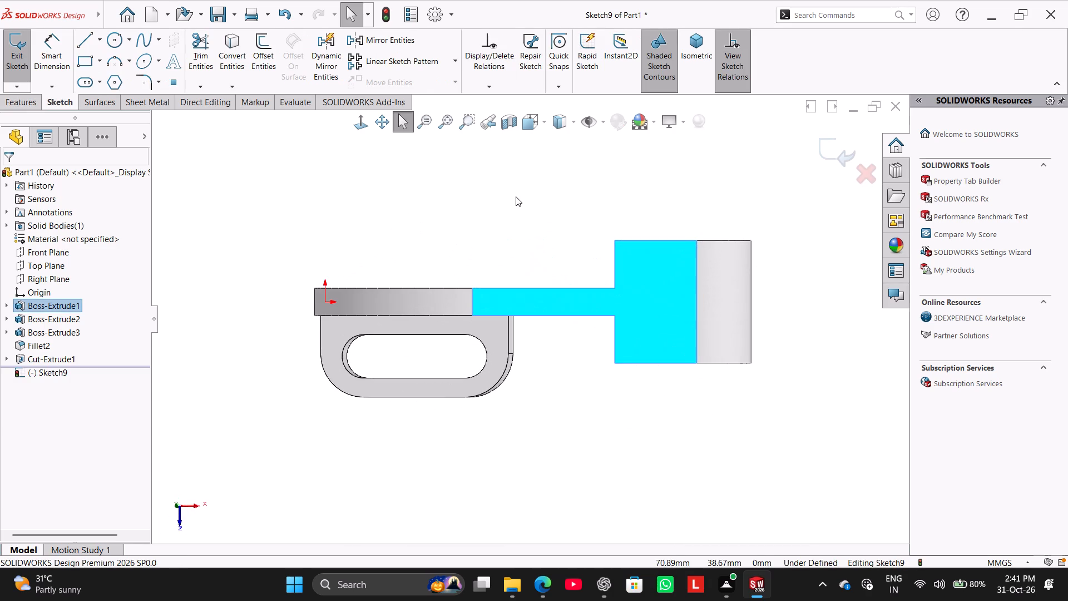
pyautogui.click(81, 57)
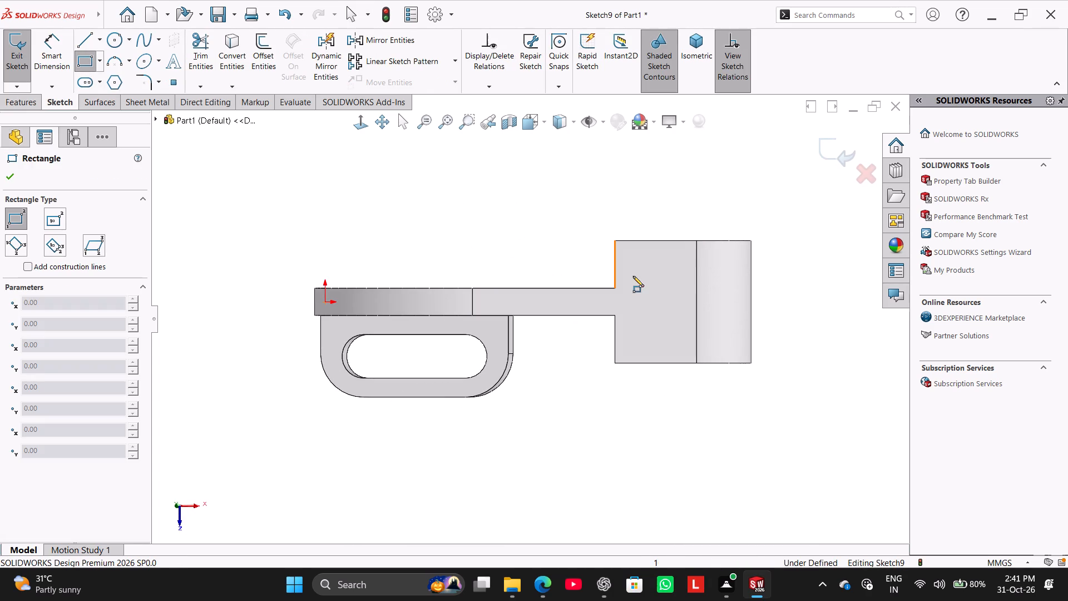
pyautogui.click(635, 262)
pyautogui.click(777, 339)
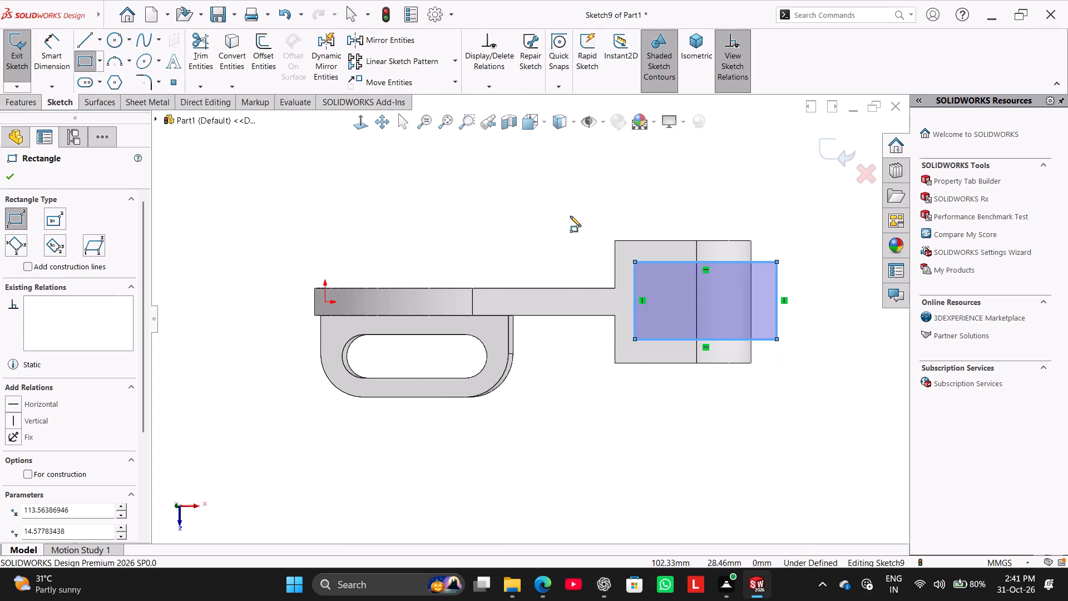
pyautogui.rightClick(538, 208)
pyautogui.click(561, 219)
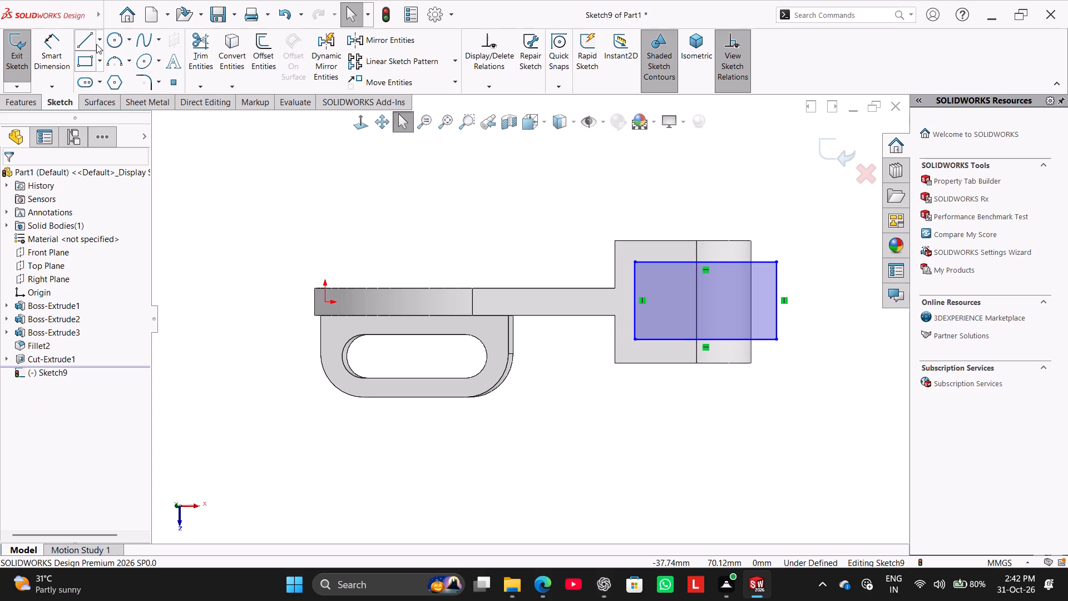
# Draw a centerline from the origin to the midpoint of the rectangle's outer edge and make it horizontal.
pyautogui.click(96, 44)
pyautogui.click(103, 70)
pyautogui.click(327, 302)
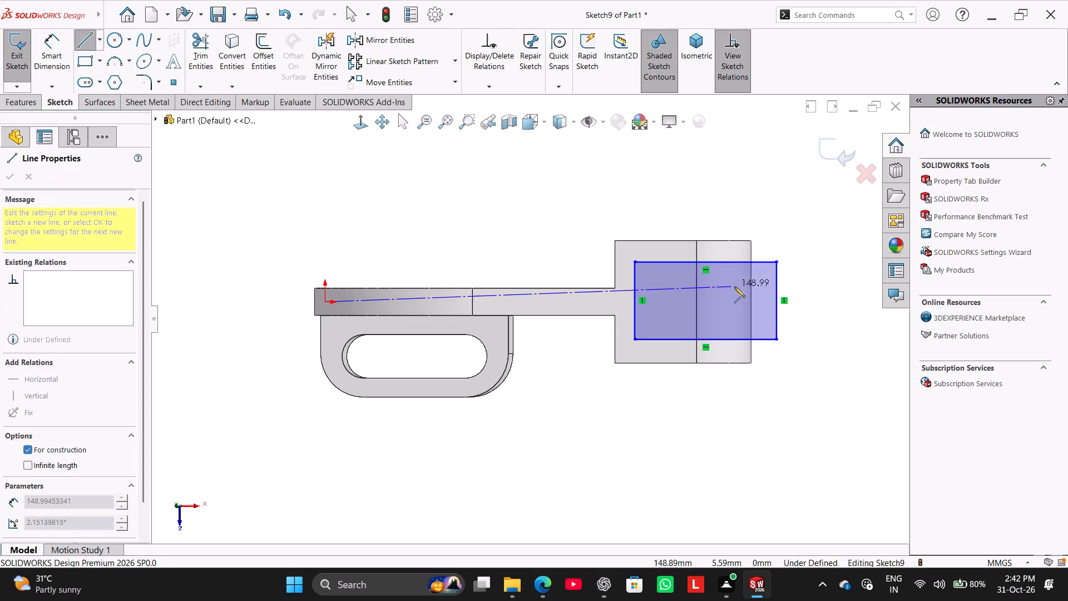
pyautogui.click(778, 301)
pyautogui.rightClick(745, 203)
pyautogui.click(765, 206)
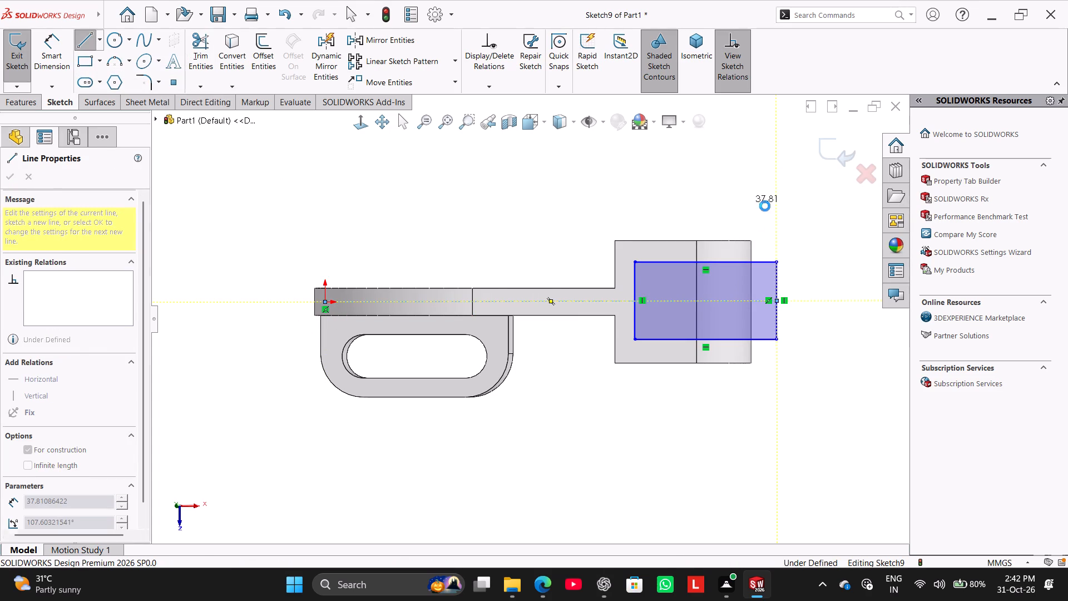
pyautogui.rightClick(594, 299)
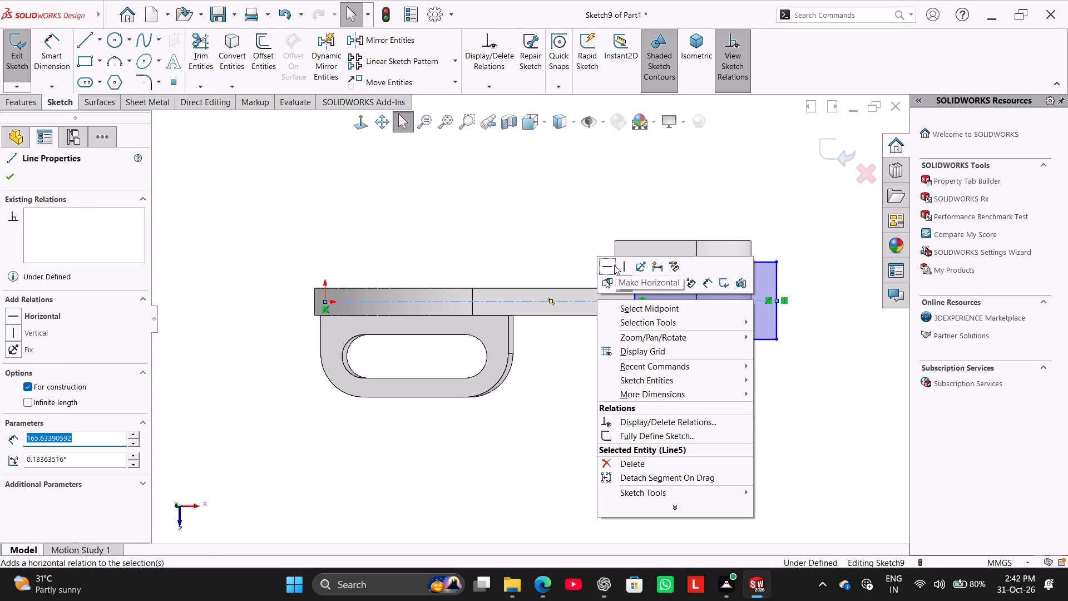
pyautogui.click(612, 265)
pyautogui.click(542, 224)
# Dimension the rectangle's outer edge beyond the rounded end to 25 mm.
pyautogui.click(55, 47)
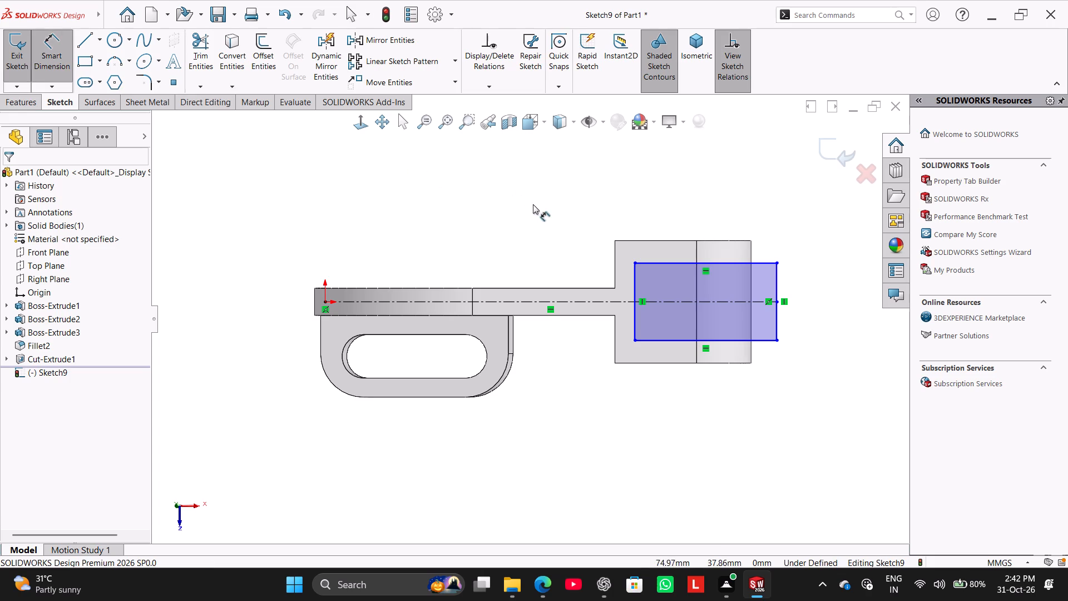
pyautogui.click(776, 309)
pyautogui.click(803, 316)
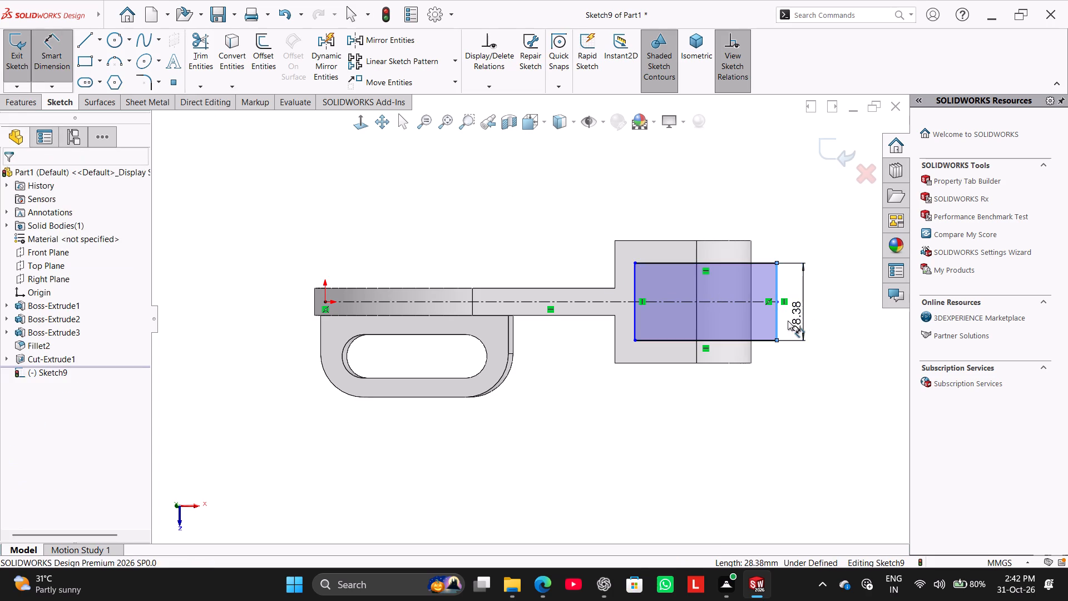
pyautogui.write('25')
pyautogui.press('Return')
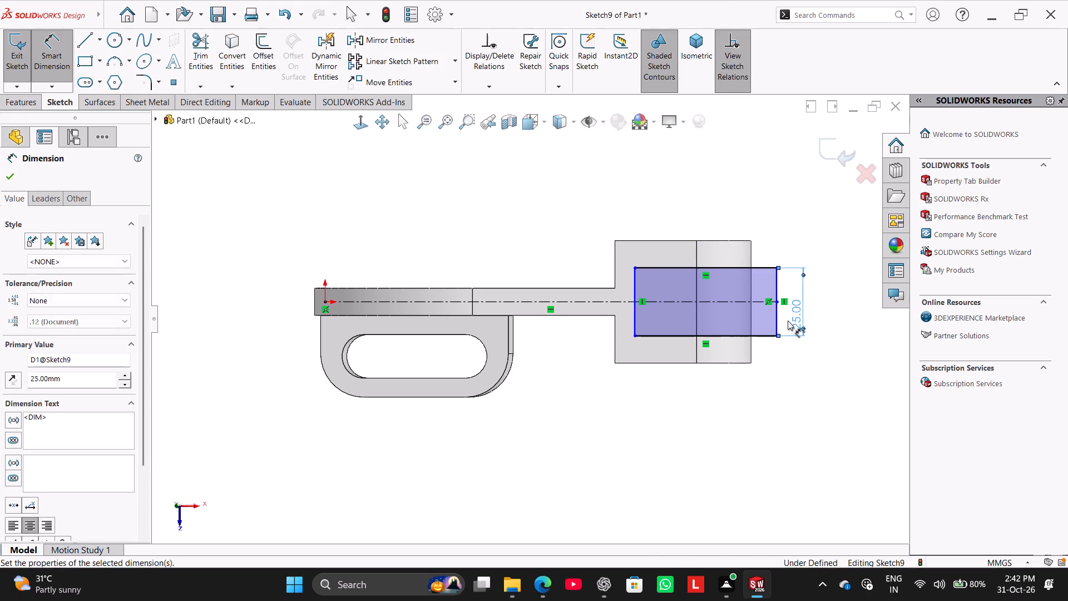
# Dimension the distance between the rectangle's inner edge and the block's back edge beside the arm to 10 mm.
pyautogui.click(637, 290)
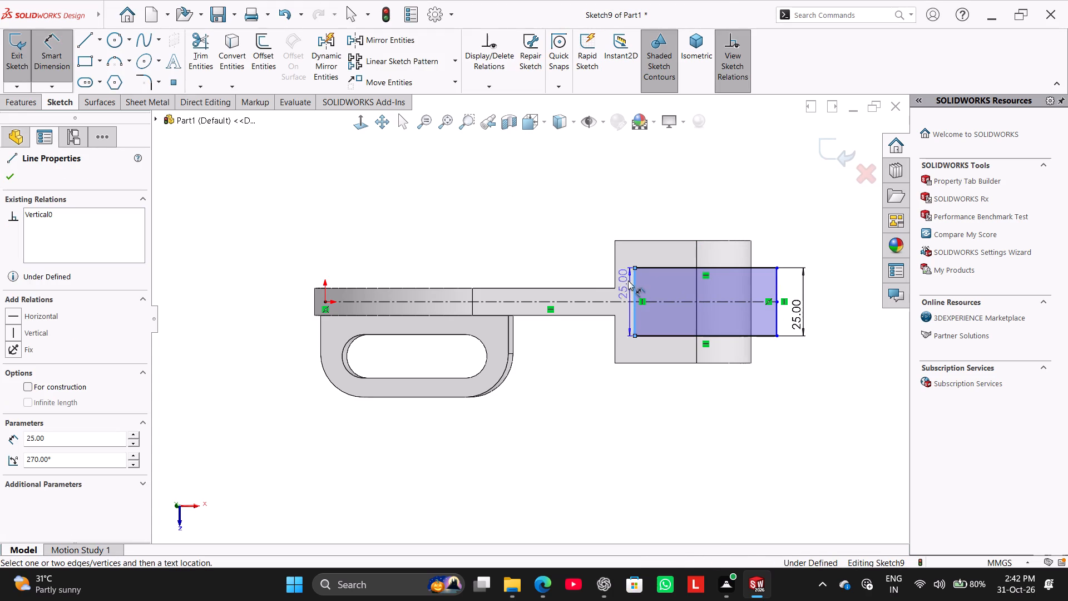
pyautogui.click(614, 268)
pyautogui.click(624, 196)
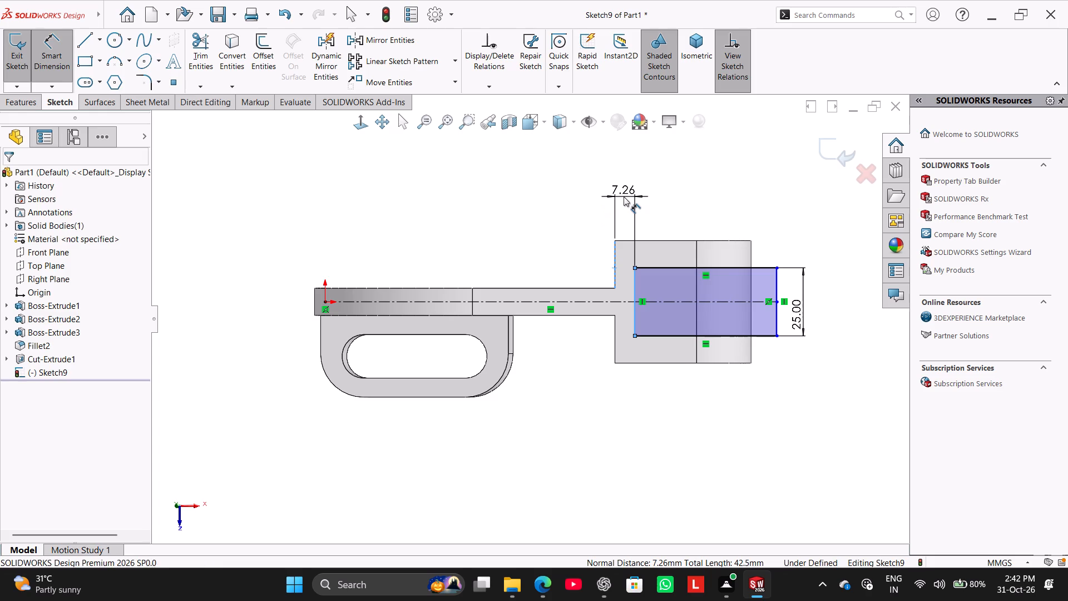
pyautogui.write('10')
pyautogui.press('Return')
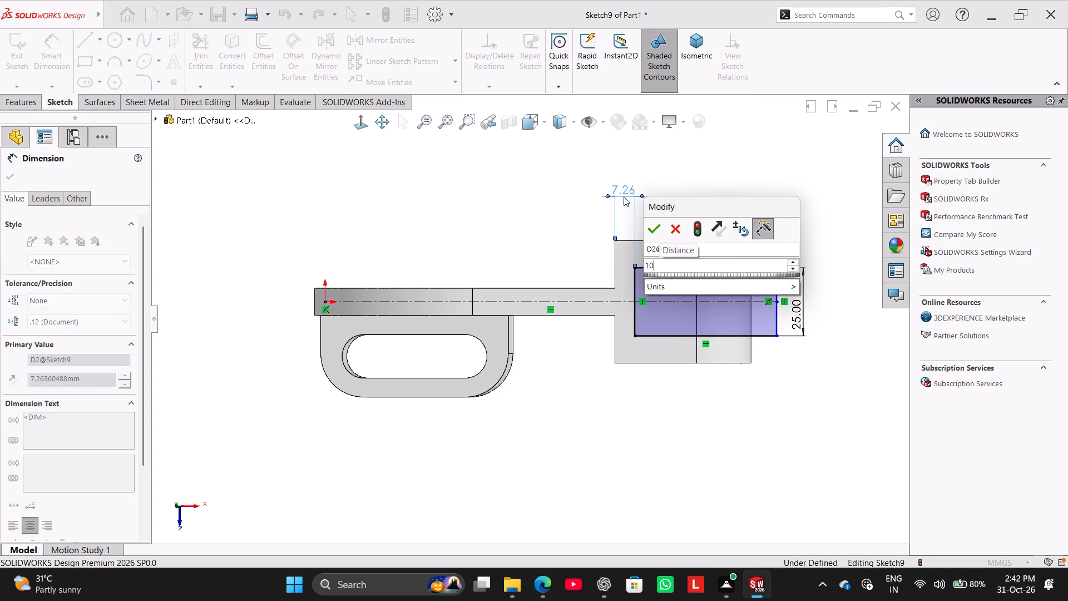
pyautogui.rightClick(534, 214)
pyautogui.click(568, 251)
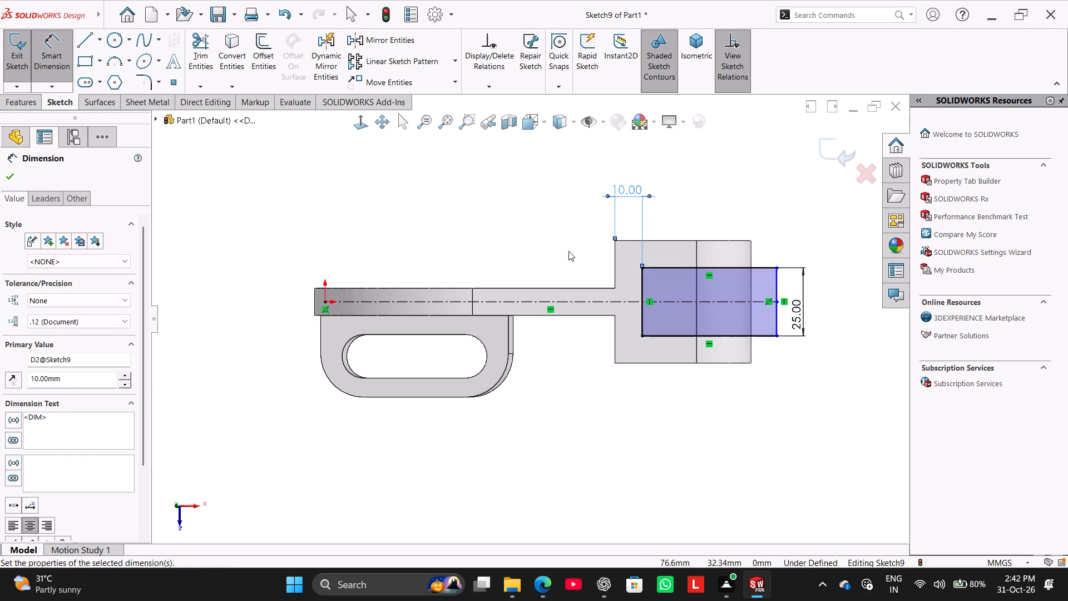
# Dimension the rectangle's long edge to 50 mm.
pyautogui.click(57, 48)
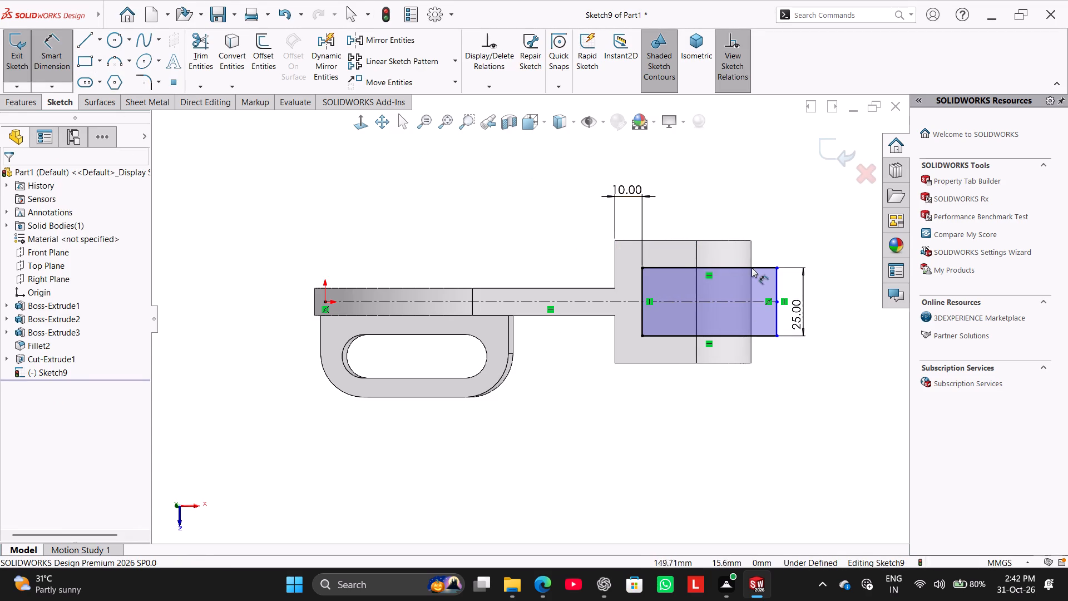
pyautogui.click(753, 268)
pyautogui.click(748, 194)
pyautogui.write('50')
pyautogui.press('Return')
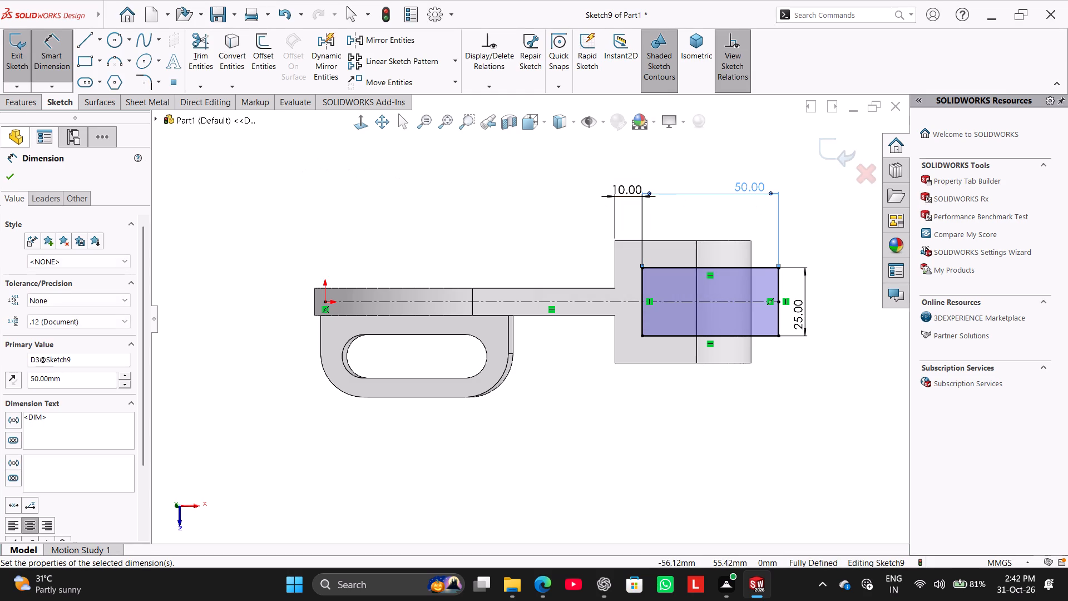
# Cut-extrude the rectangle with a blind depth of 50 mm to open the clevis slot in the block.
pyautogui.click(20, 110)
pyautogui.click(20, 102)
pyautogui.click(197, 55)
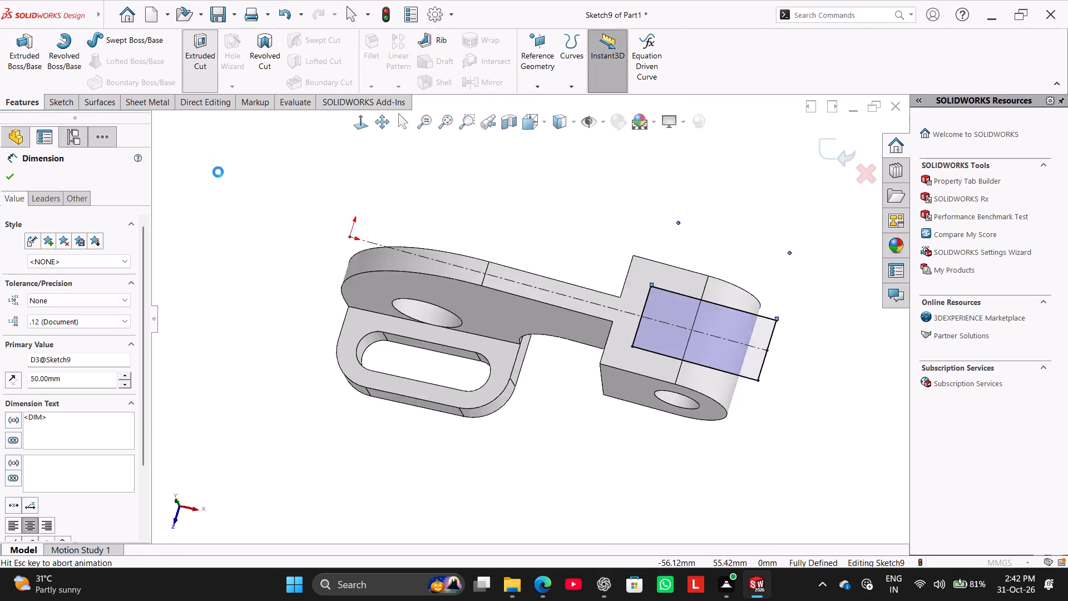
pyautogui.click(9, 178)
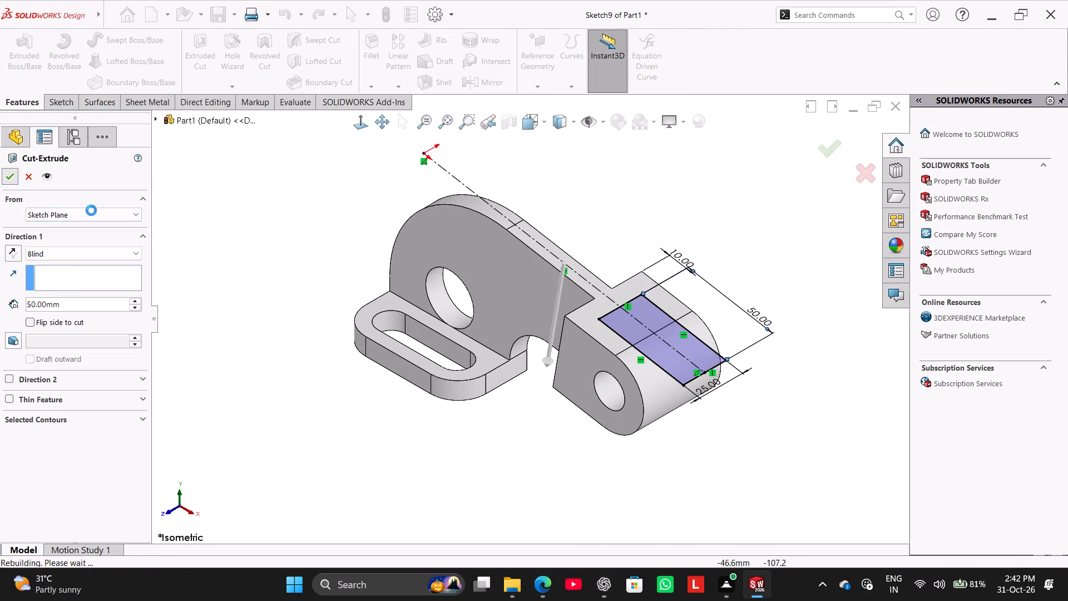
pyautogui.click(277, 254)
pyautogui.moveTo(269, 329); pyautogui.dragTo(549, 116, button='right')
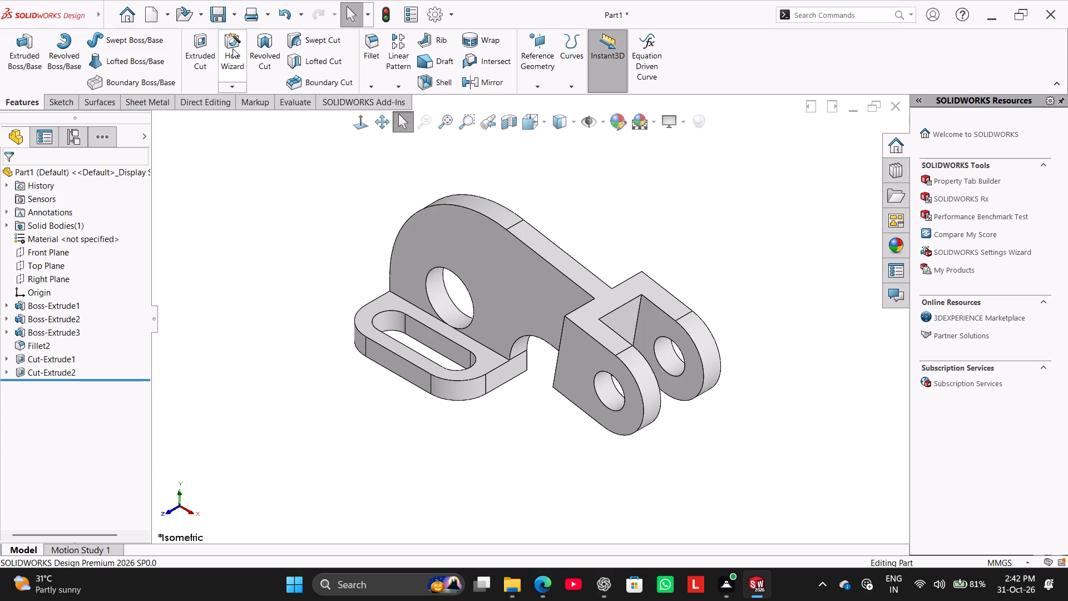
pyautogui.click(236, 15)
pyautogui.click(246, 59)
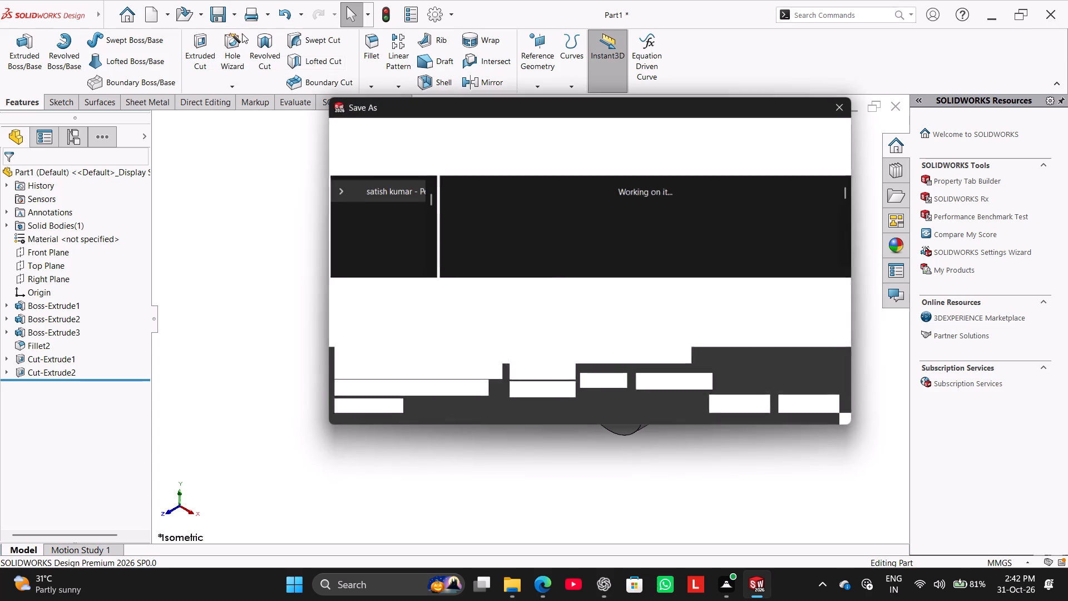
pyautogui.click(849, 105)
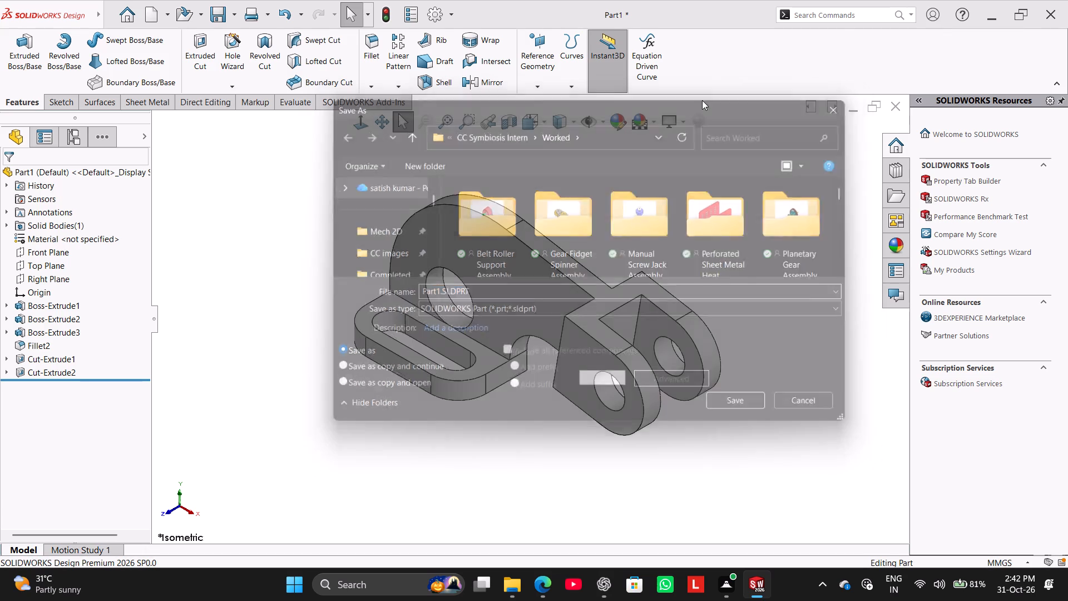
# Save the part in the Worked folder as Arched Clevis Mounting Support.
pyautogui.click(230, 18)
pyautogui.click(241, 48)
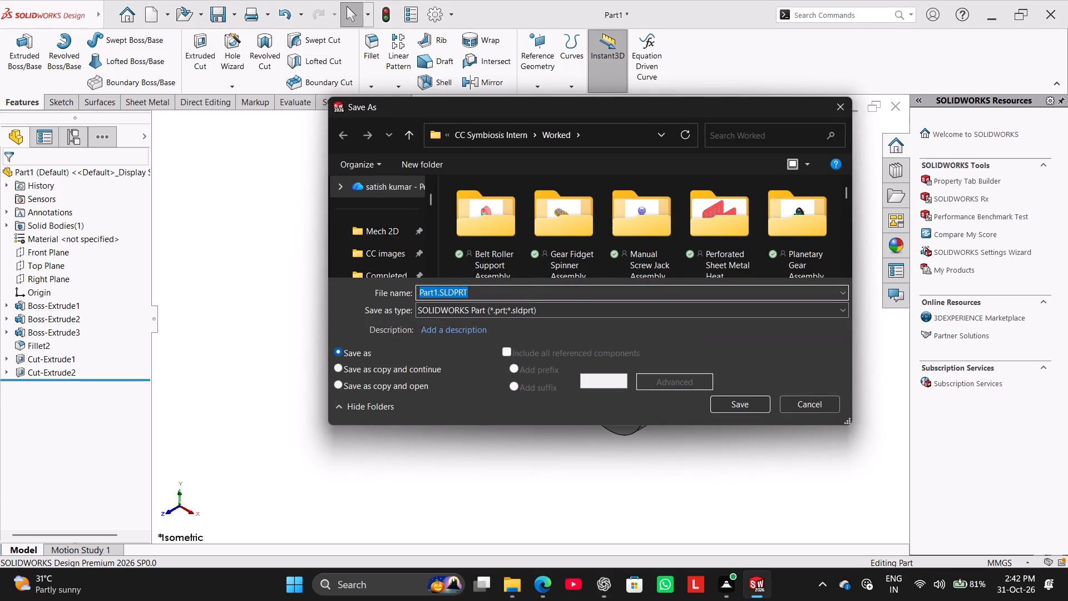
pyautogui.hotkey('ctrl', 'v')
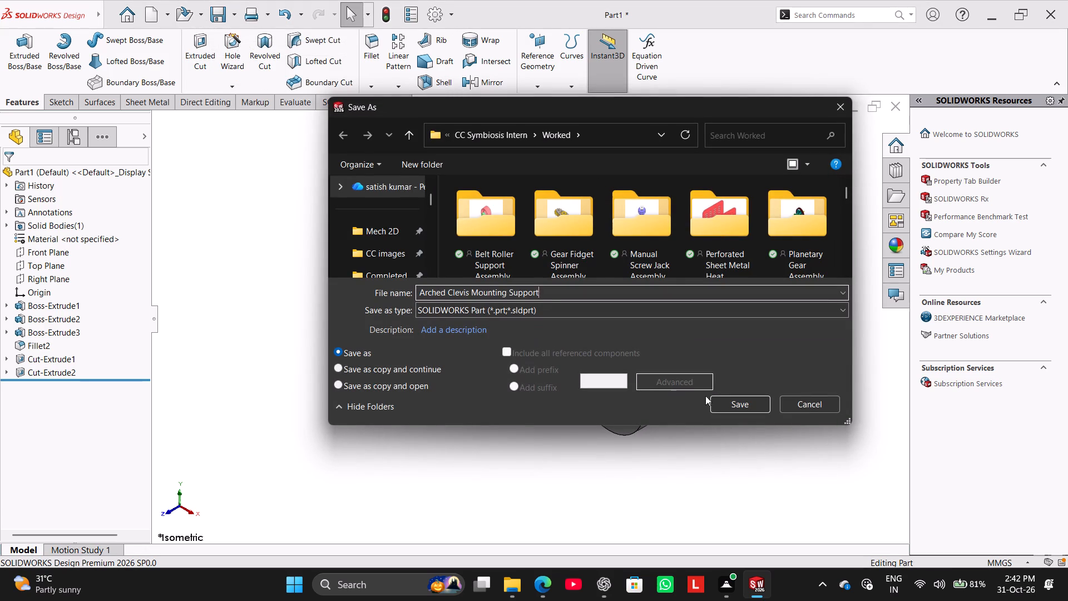
pyautogui.click(730, 402)
# Save a PDF copy of the part as Arched Clevis Mounting Support.pdf in the Worked folder.
pyautogui.click(238, 17)
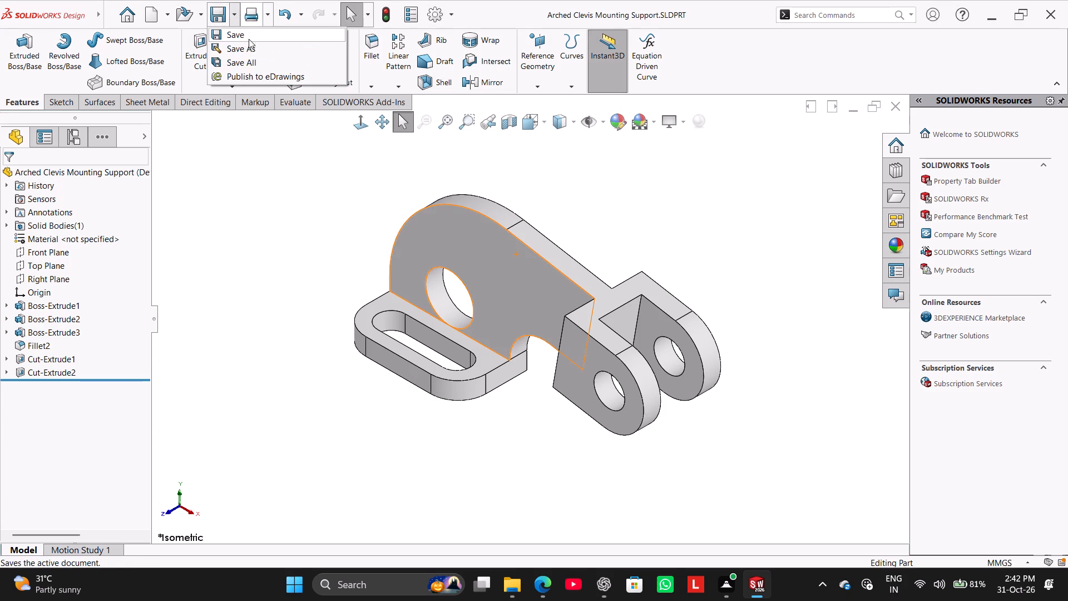
pyautogui.click(251, 42)
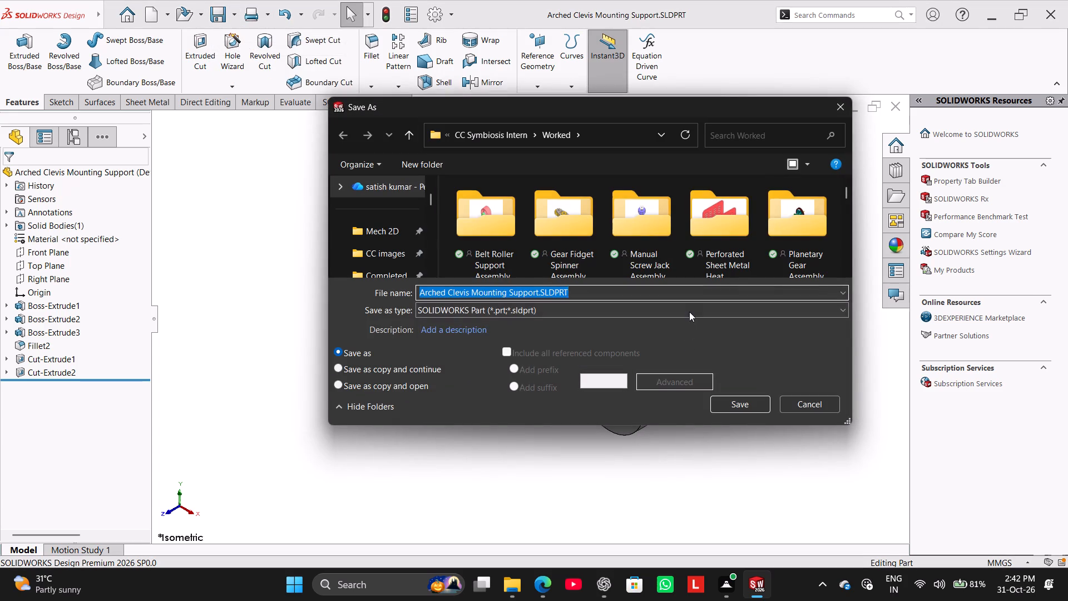
pyautogui.click(689, 312)
pyautogui.click(715, 109)
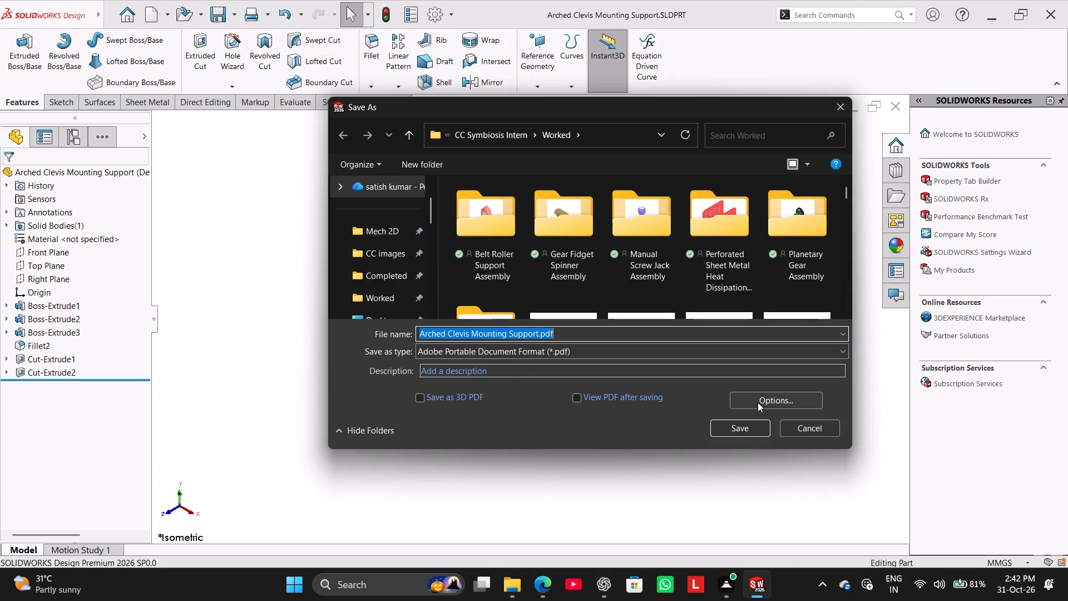
pyautogui.click(748, 422)
# Close the part document.
pyautogui.click(888, 107)
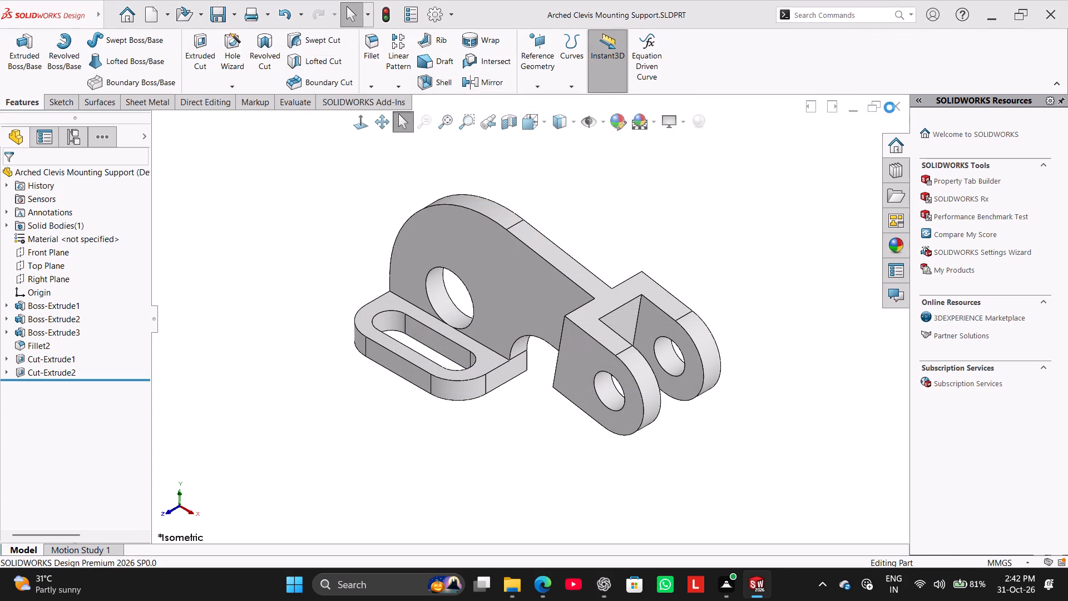